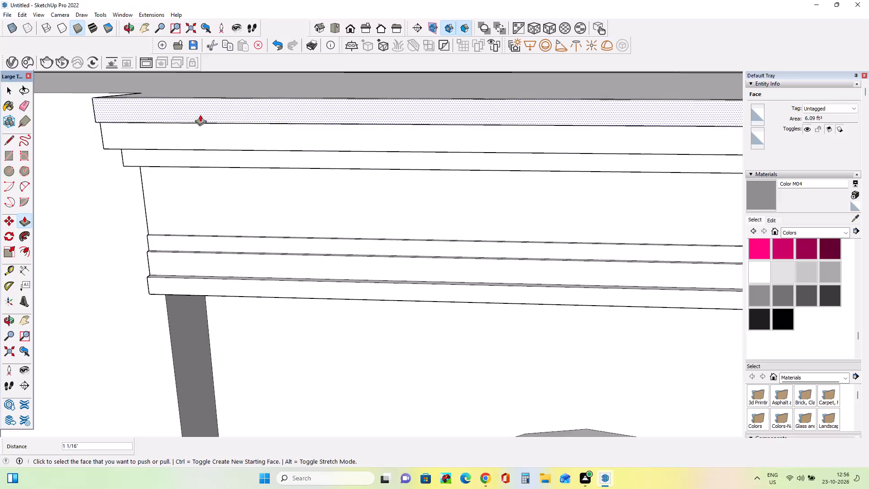
# Push the second cornice band above the arched windows back about 2 1/8" and the top band back about 1 13/16".
pyautogui.moveTo(172, 139); pyautogui.dragTo(216, 61, button='middle')
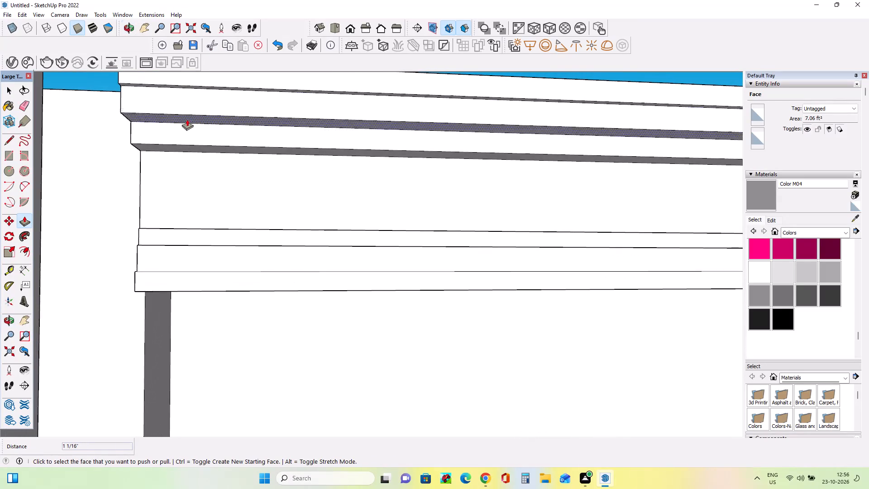
pyautogui.scroll(-2, 173, 138)
pyautogui.moveTo(214, 137); pyautogui.dragTo(238, 58, button='middle')
pyautogui.moveTo(227, 102); pyautogui.dragTo(227, 103)
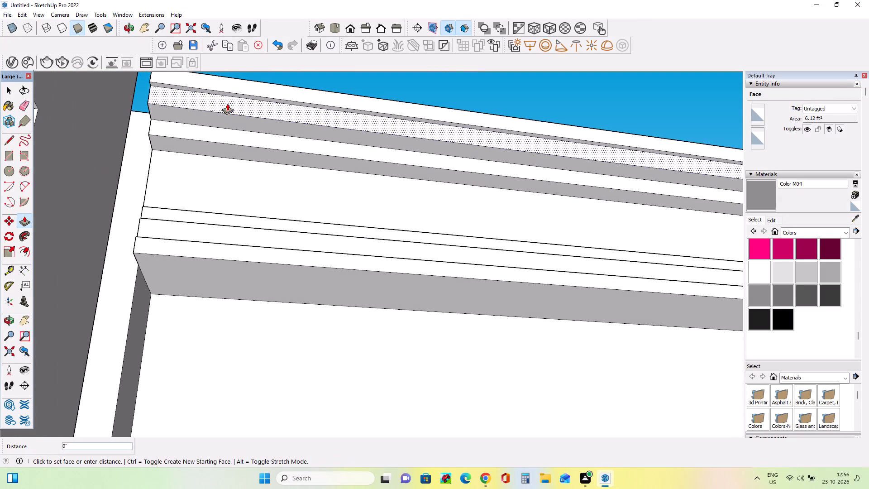
pyautogui.moveTo(227, 103); pyautogui.dragTo(228, 110)
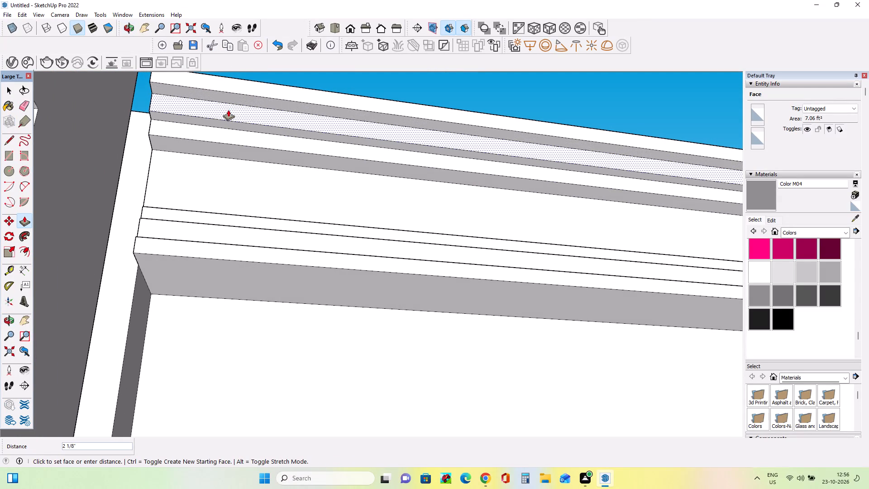
pyautogui.moveTo(228, 110); pyautogui.dragTo(229, 110)
pyautogui.moveTo(231, 86); pyautogui.dragTo(232, 92)
# Compare the facade's cornices and roofline with the tiled roof and cornices in the reference photo.
pyautogui.moveTo(186, 146); pyautogui.dragTo(93, 296, button='middle')
pyautogui.scroll(-4, 93, 295)
pyautogui.scroll(-4, 205, 119)
pyautogui.moveTo(271, 231); pyautogui.dragTo(296, 270, button='middle')
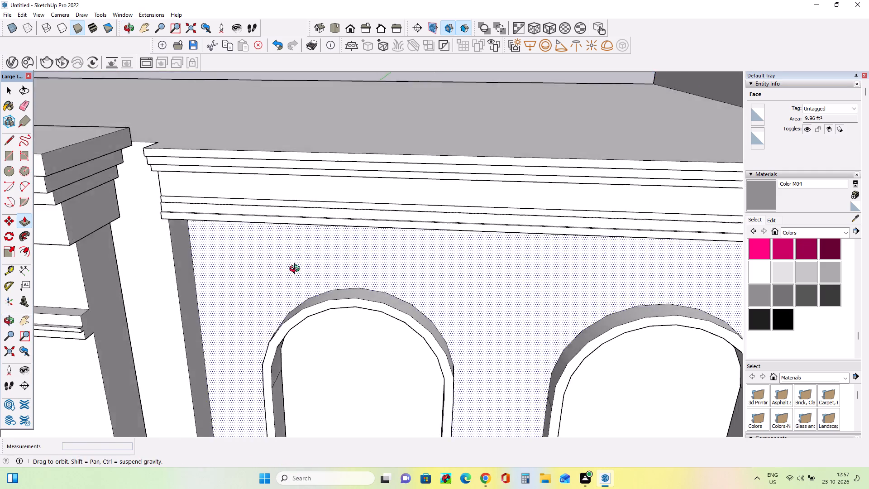
pyautogui.moveTo(296, 270); pyautogui.dragTo(320, 215, button='middle')
pyautogui.scroll(-7, 320, 215)
pyautogui.moveTo(461, 165); pyautogui.dragTo(447, 223, button='middle')
pyautogui.scroll(8, 235, 138)
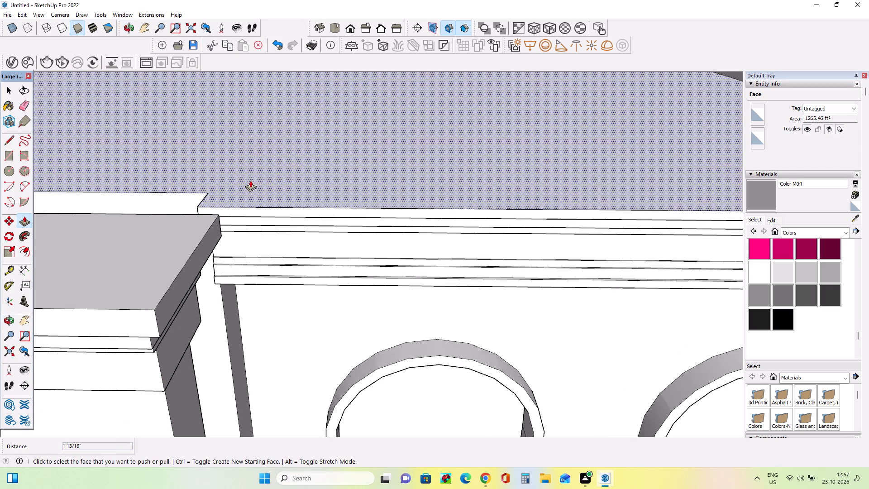
pyautogui.moveTo(257, 198); pyautogui.dragTo(266, 53, button='middle')
pyautogui.scroll(-3, 258, 57)
pyautogui.scroll(-3, 306, 189)
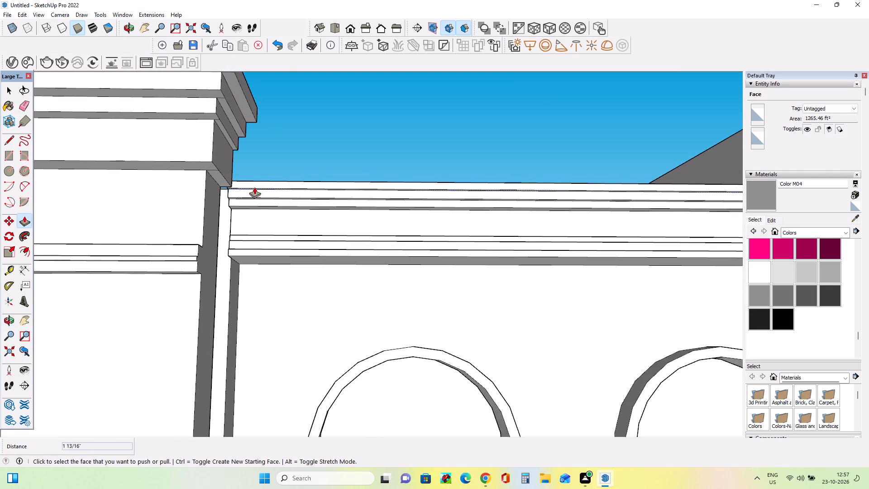
pyautogui.scroll(-9, 254, 187)
pyautogui.moveTo(508, 216); pyautogui.dragTo(490, 232, button='middle')
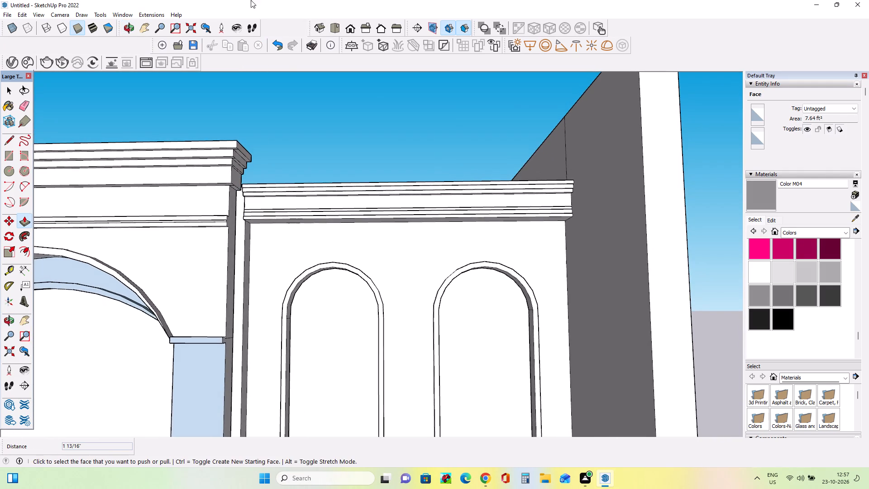
pyautogui.scroll(-15, 544, 266)
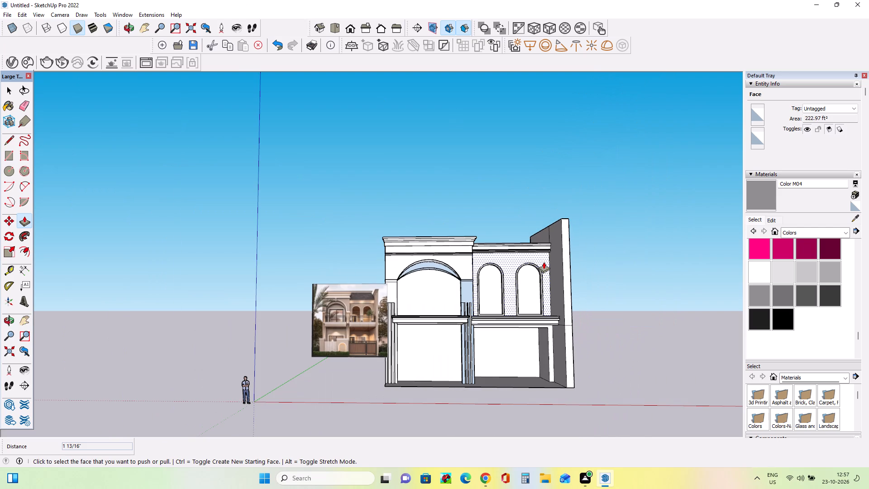
pyautogui.scroll(4, 339, 320)
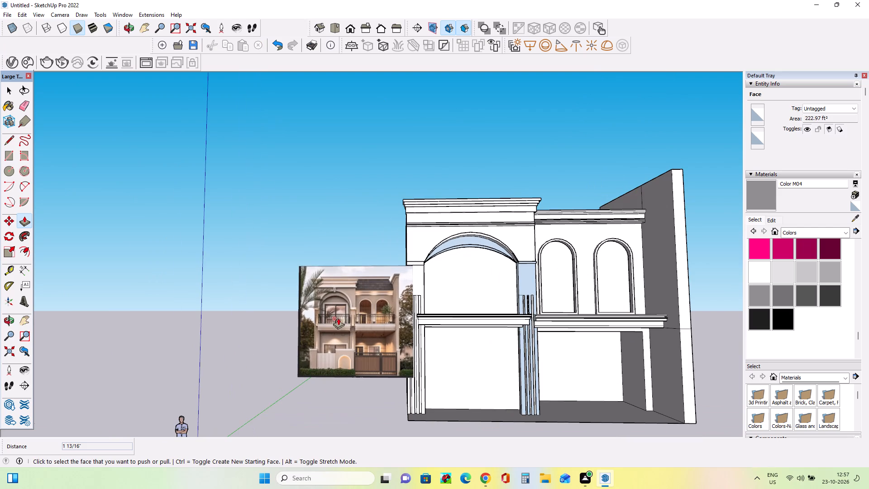
pyautogui.scroll(8, 328, 276)
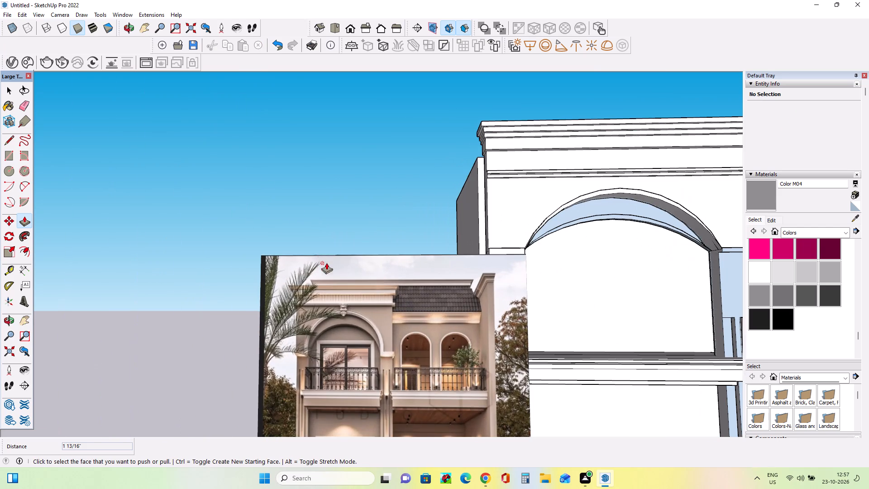
pyautogui.click(31, 320)
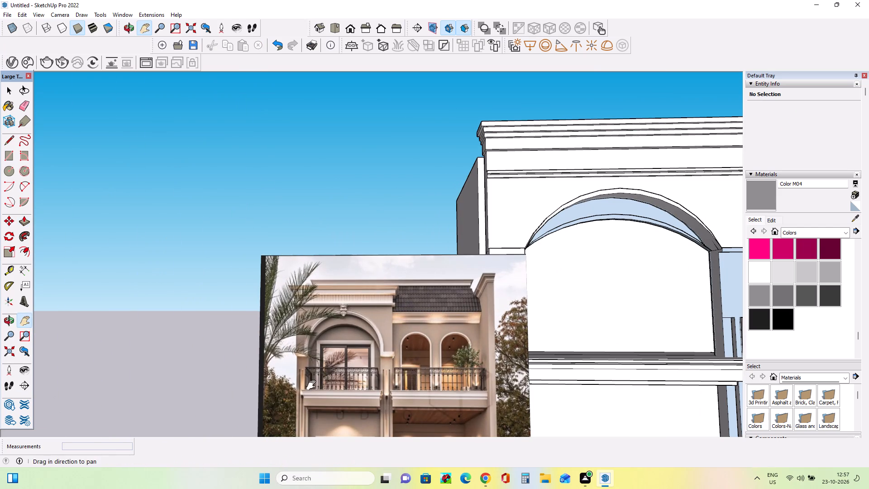
pyautogui.moveTo(313, 385); pyautogui.dragTo(152, 256)
pyautogui.moveTo(253, 240); pyautogui.dragTo(231, 247, button='middle')
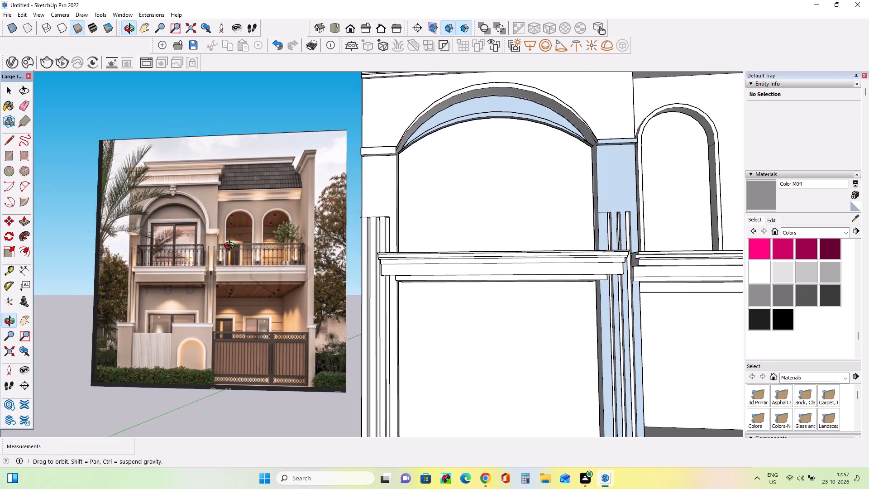
pyautogui.moveTo(231, 247); pyautogui.dragTo(260, 257, button='middle')
pyautogui.scroll(-6, 201, 233)
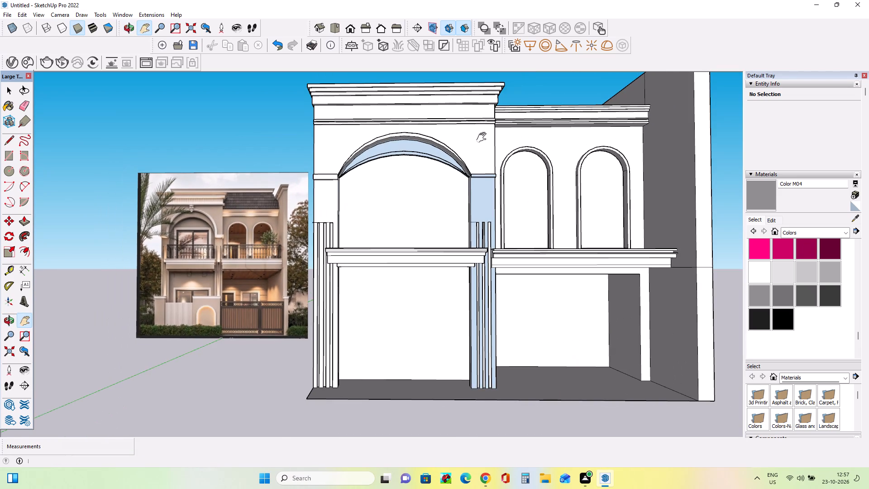
pyautogui.scroll(3, 462, 168)
pyautogui.moveTo(488, 176); pyautogui.dragTo(500, 196, button='middle')
pyautogui.scroll(6, 85, 253)
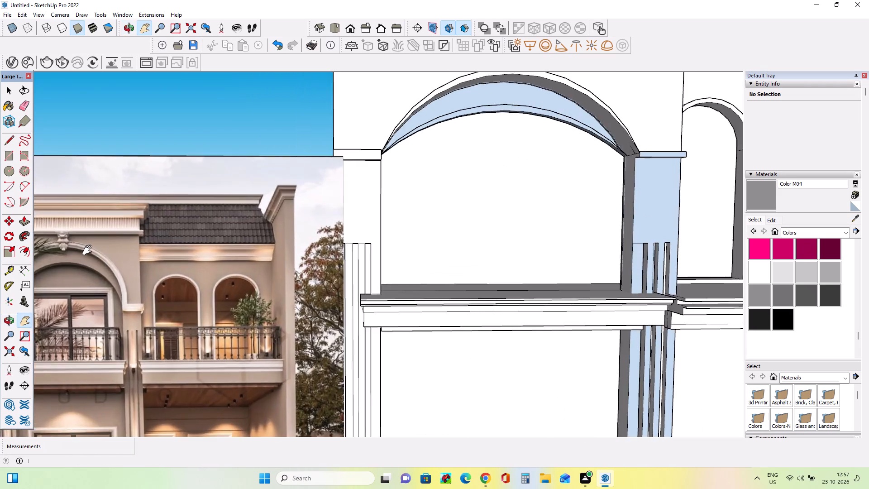
pyautogui.scroll(4, 89, 250)
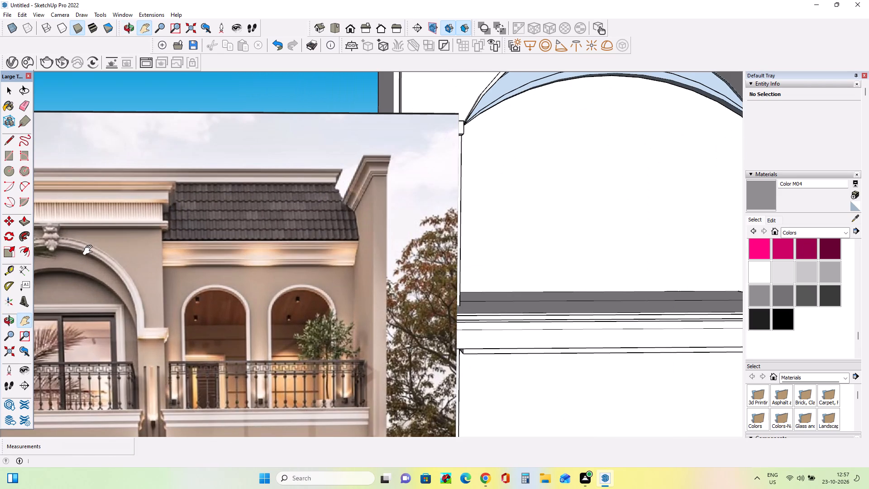
pyautogui.scroll(-15, 90, 250)
pyautogui.moveTo(411, 229); pyautogui.dragTo(404, 228, button='middle')
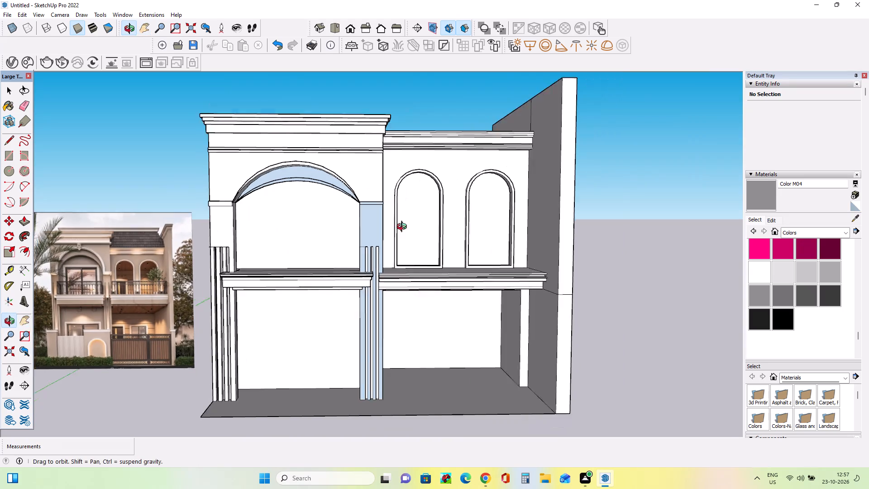
pyautogui.moveTo(404, 228); pyautogui.dragTo(463, 364, button='middle')
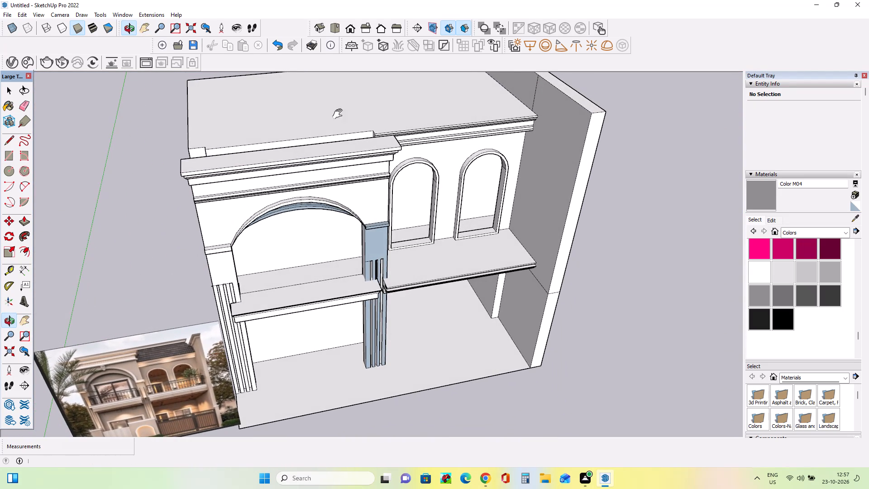
# Raise the main roof's top face with two successive Push/Pull operations, the second about 2' 9 3/8".
pyautogui.click(24, 218)
pyautogui.moveTo(279, 124); pyautogui.dragTo(279, 110)
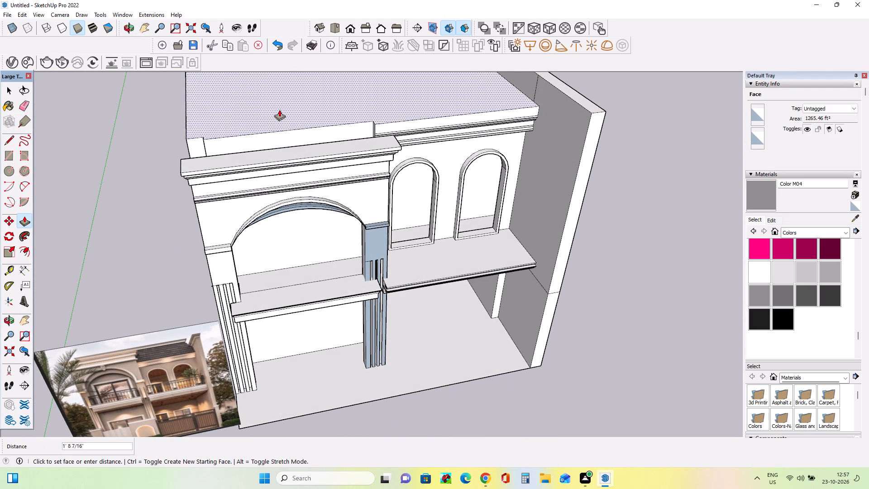
pyautogui.moveTo(279, 110); pyautogui.dragTo(280, 107)
pyautogui.moveTo(333, 100); pyautogui.dragTo(337, 82)
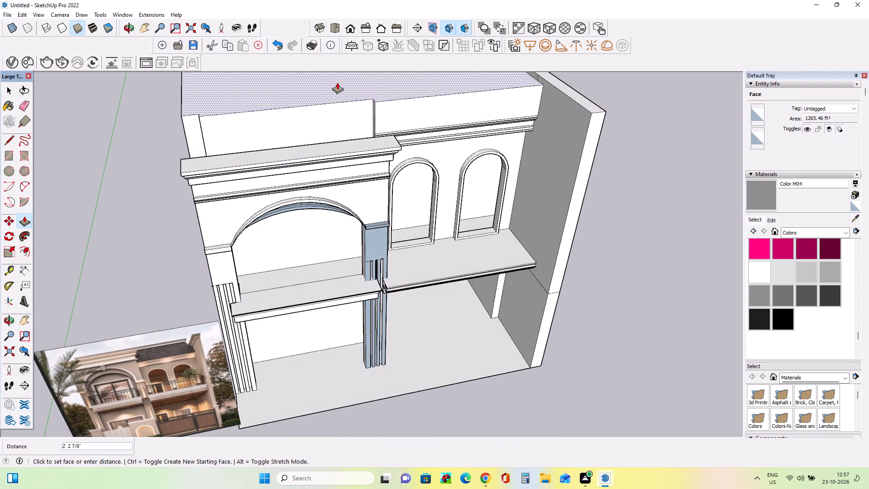
pyautogui.moveTo(337, 82); pyautogui.dragTo(339, 77)
# Examine the raised roof block above the arched-window cornice from the front and at an angle.
pyautogui.moveTo(372, 206); pyautogui.dragTo(372, 110, button='middle')
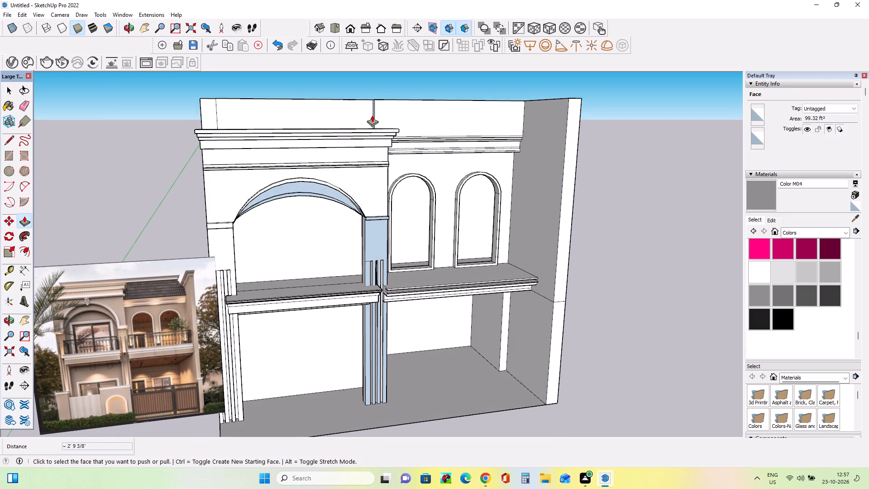
pyautogui.scroll(-1, 372, 115)
pyautogui.moveTo(462, 132); pyautogui.dragTo(393, 130, button='middle')
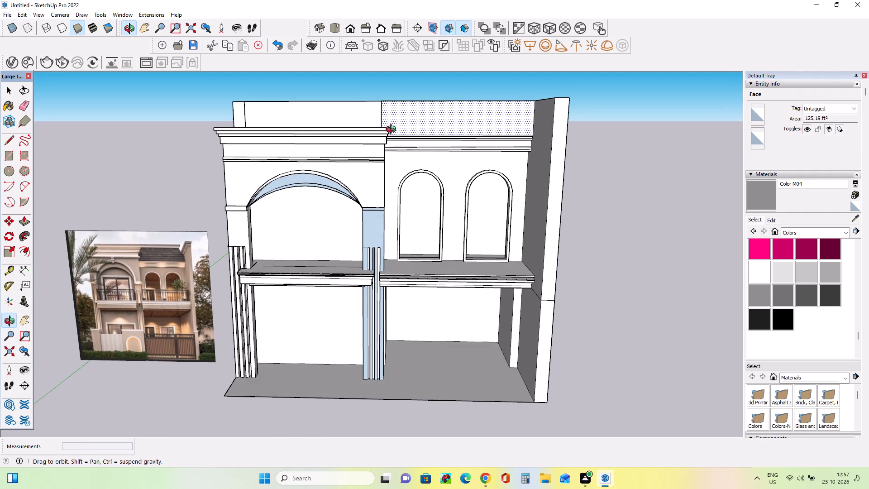
pyautogui.moveTo(393, 130); pyautogui.dragTo(394, 128, button='middle')
pyautogui.moveTo(450, 156); pyautogui.dragTo(458, 167, button='middle')
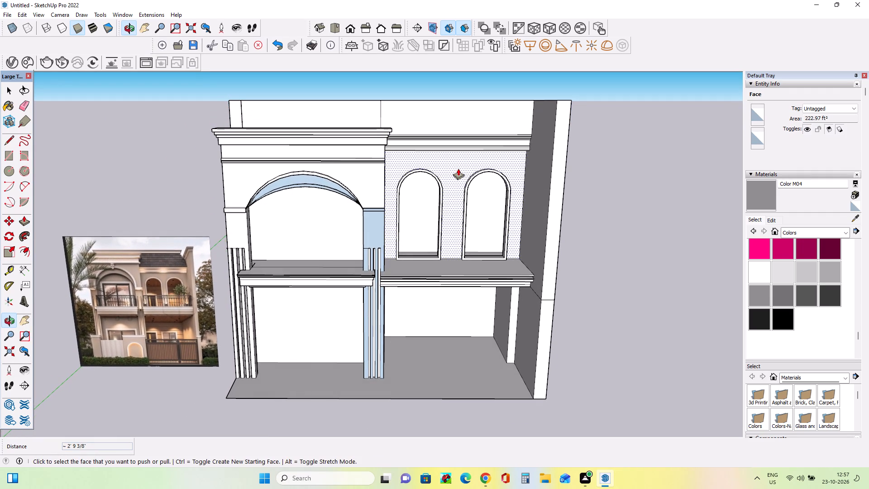
pyautogui.moveTo(455, 151); pyautogui.dragTo(472, 165, button='middle')
pyautogui.middleClick(450, 129)
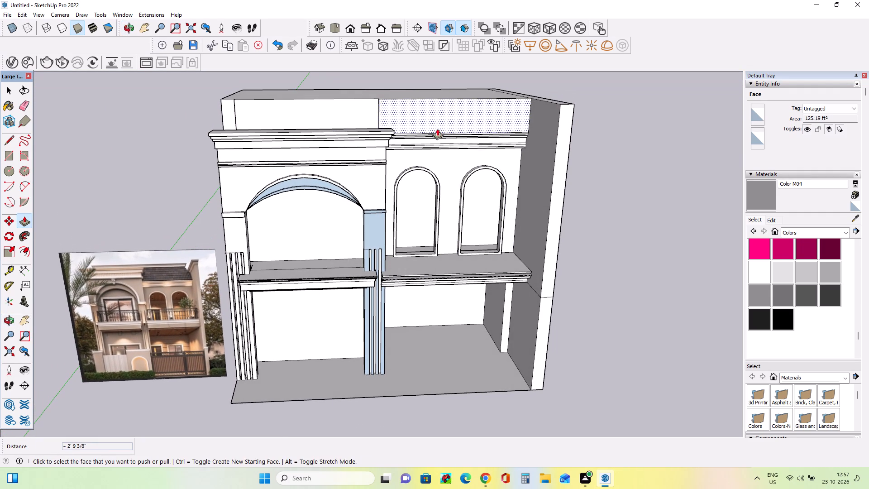
pyautogui.moveTo(312, 114); pyautogui.dragTo(320, 115, button='middle')
pyautogui.scroll(1, 288, 110)
pyautogui.moveTo(416, 129); pyautogui.dragTo(395, 91, button='middle')
pyautogui.moveTo(468, 132); pyautogui.dragTo(399, 137, button='middle')
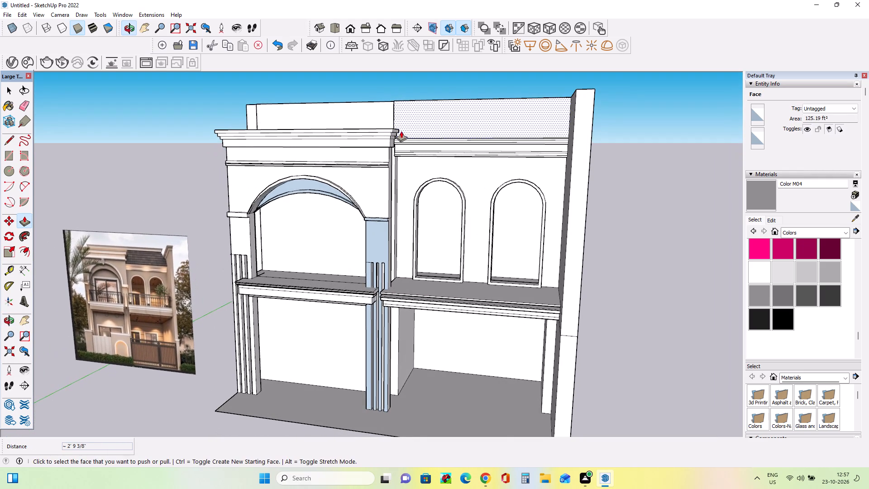
pyautogui.scroll(2, 404, 122)
pyautogui.moveTo(404, 122); pyautogui.dragTo(558, 184, button='middle')
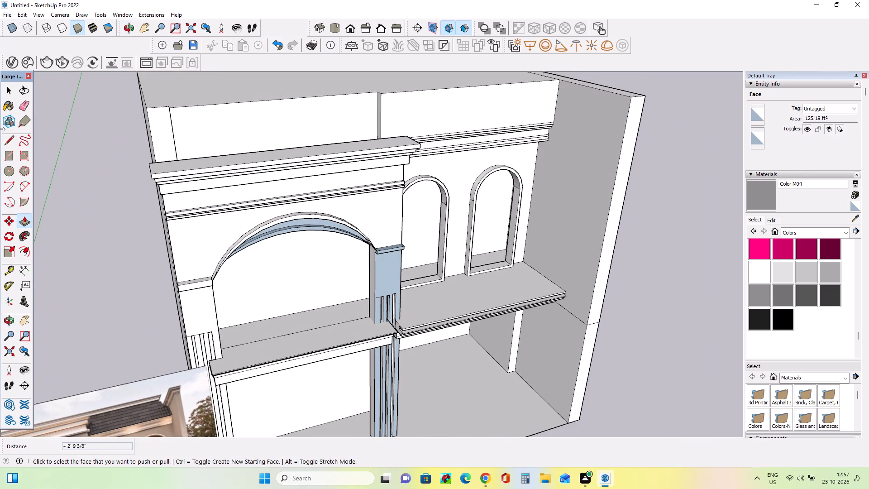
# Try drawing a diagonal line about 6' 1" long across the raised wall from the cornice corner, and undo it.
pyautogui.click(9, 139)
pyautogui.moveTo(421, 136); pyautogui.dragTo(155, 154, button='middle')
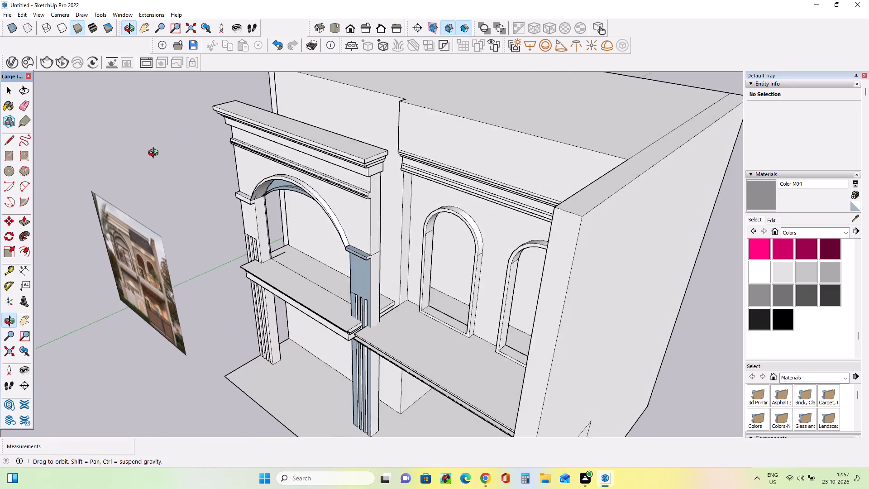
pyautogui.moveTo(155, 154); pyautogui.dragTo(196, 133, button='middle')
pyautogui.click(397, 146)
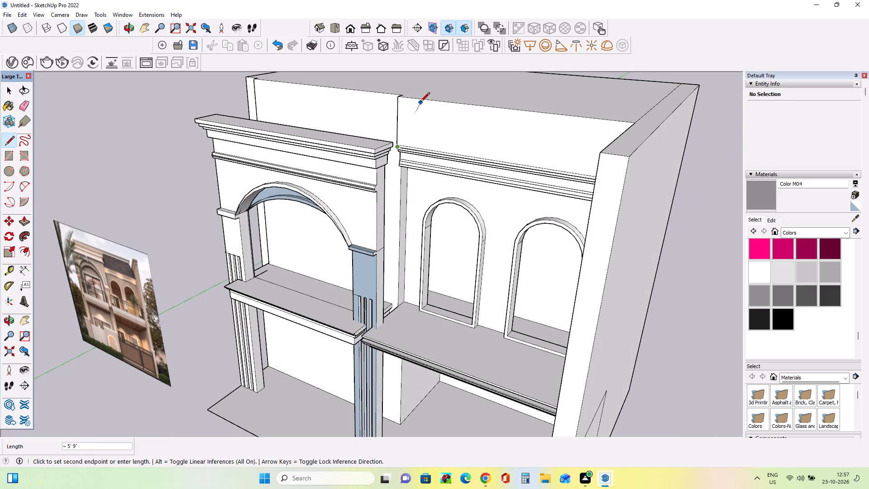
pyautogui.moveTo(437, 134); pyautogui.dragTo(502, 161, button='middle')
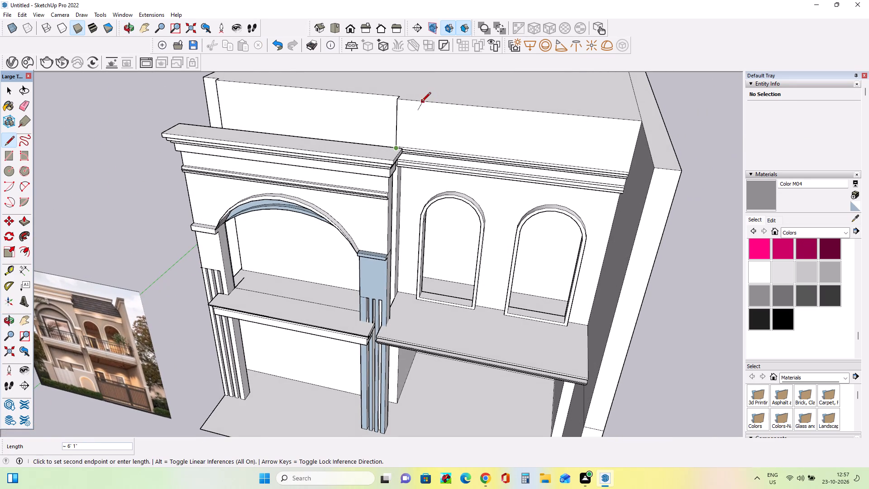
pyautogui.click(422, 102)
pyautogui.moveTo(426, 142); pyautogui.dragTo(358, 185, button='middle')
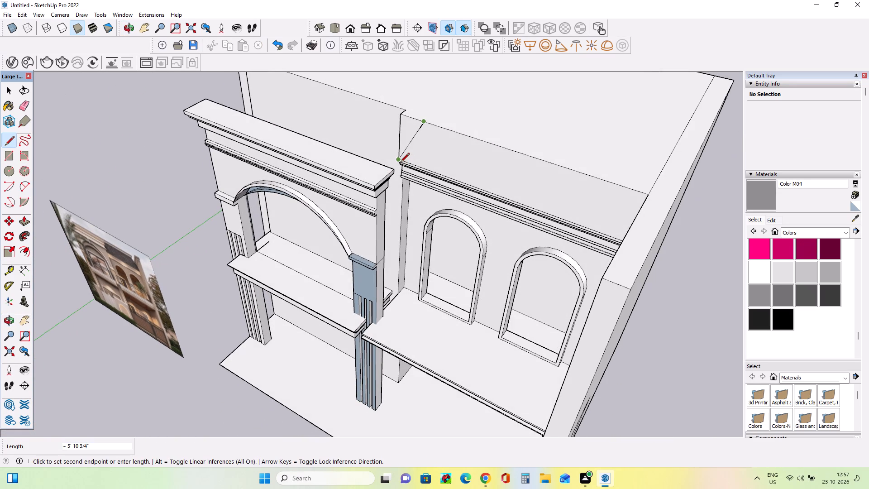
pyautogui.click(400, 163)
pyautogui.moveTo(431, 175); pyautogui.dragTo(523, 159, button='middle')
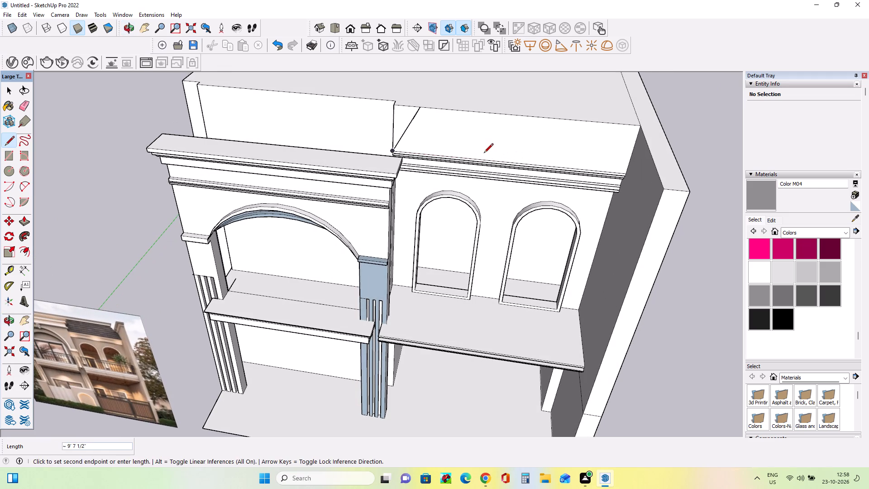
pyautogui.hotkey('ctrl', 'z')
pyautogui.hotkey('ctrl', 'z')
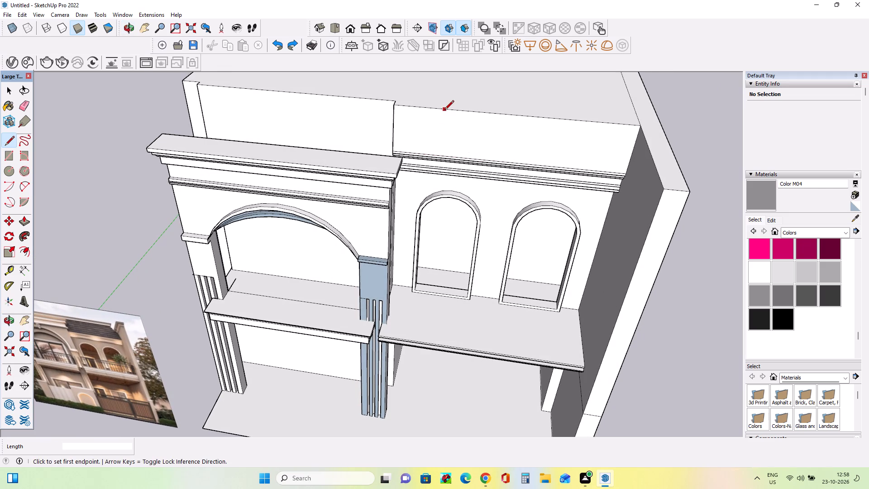
# Draw a diagonal line about 7' 1" long from the raised wall's top edge to its lower corner at the cornice.
pyautogui.moveTo(440, 111); pyautogui.dragTo(437, 118)
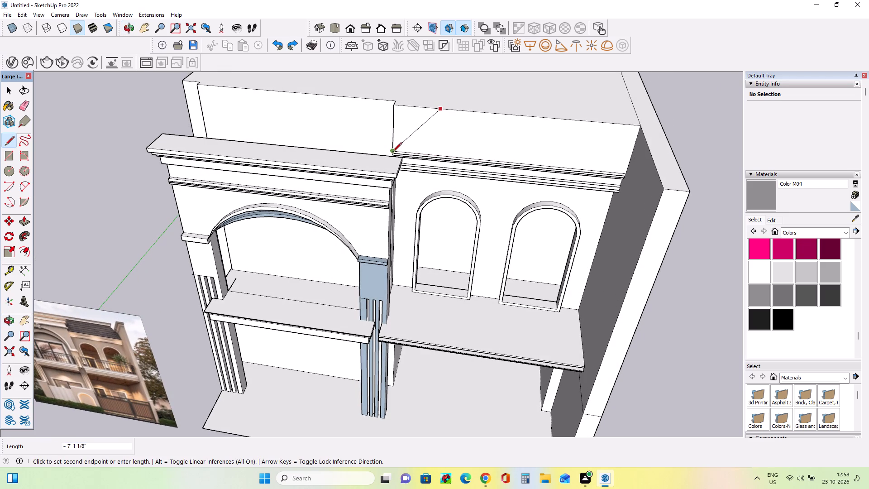
pyautogui.click(392, 153)
pyautogui.press('space')
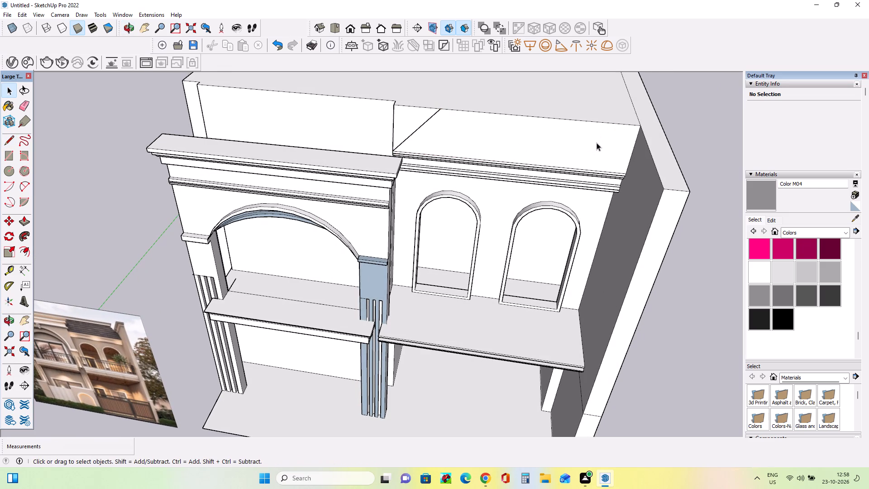
# Examine the diagonal line on the raised wall and its meeting point with the cornice corner from several angles.
pyautogui.moveTo(402, 154); pyautogui.dragTo(283, 211, button='middle')
pyautogui.scroll(4, 413, 166)
pyautogui.scroll(-1, 412, 163)
pyautogui.scroll(1, 412, 163)
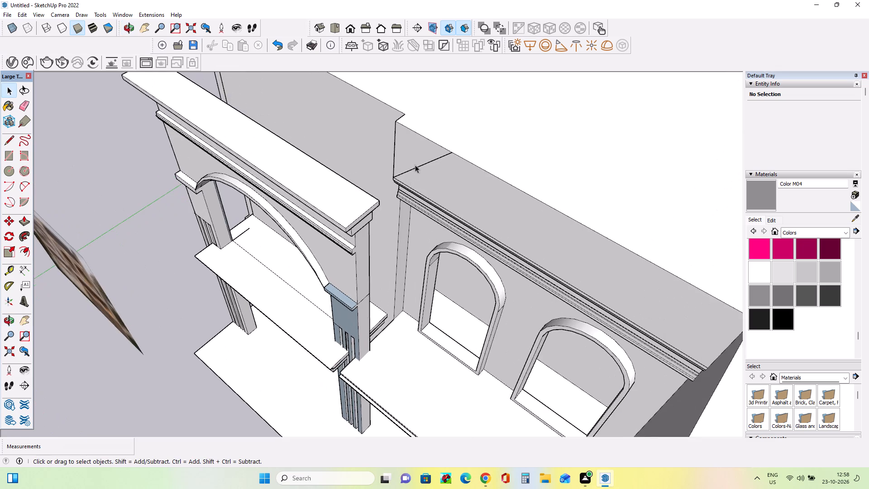
pyautogui.scroll(1, 429, 174)
pyautogui.moveTo(431, 173); pyautogui.dragTo(474, 202, button='middle')
pyautogui.scroll(7, 425, 181)
pyautogui.moveTo(428, 194); pyautogui.dragTo(484, 213, button='middle')
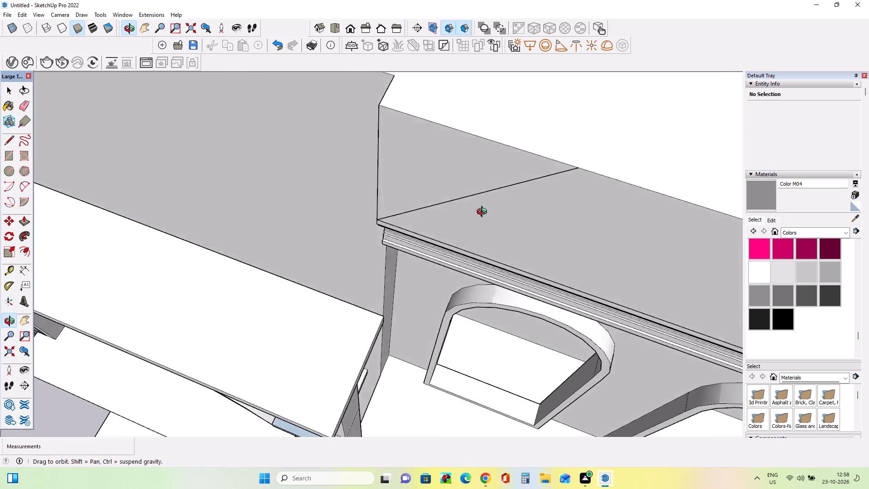
pyautogui.moveTo(484, 213); pyautogui.dragTo(435, 150, button='middle')
pyautogui.scroll(7, 408, 183)
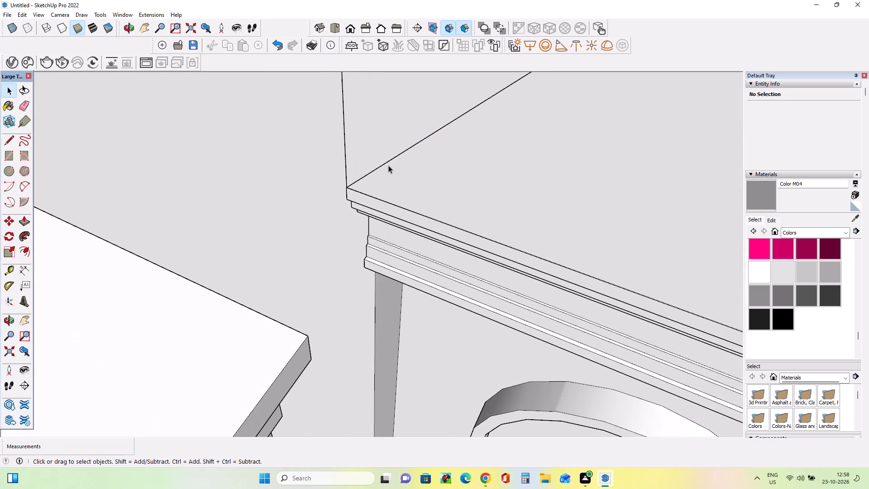
pyautogui.moveTo(388, 165); pyautogui.dragTo(399, 188, button='middle')
pyautogui.scroll(-19, 372, 181)
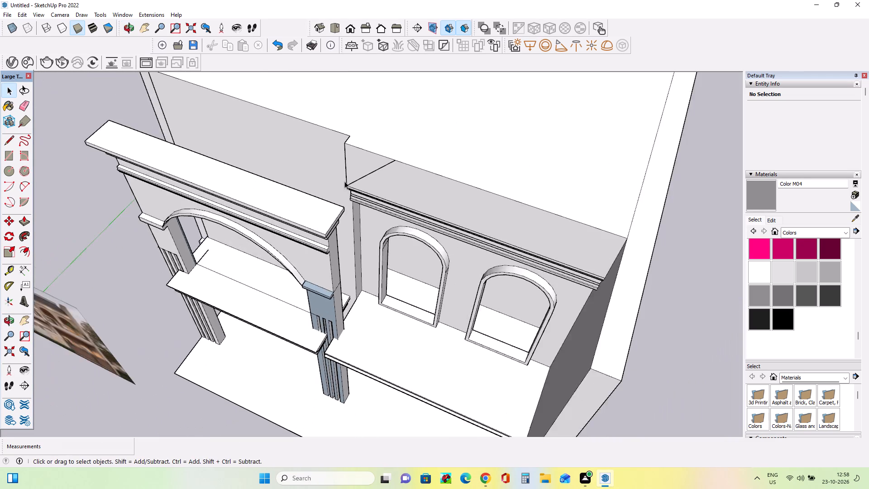
pyautogui.scroll(-3, 344, 181)
pyautogui.moveTo(425, 183); pyautogui.dragTo(477, 118, button='middle')
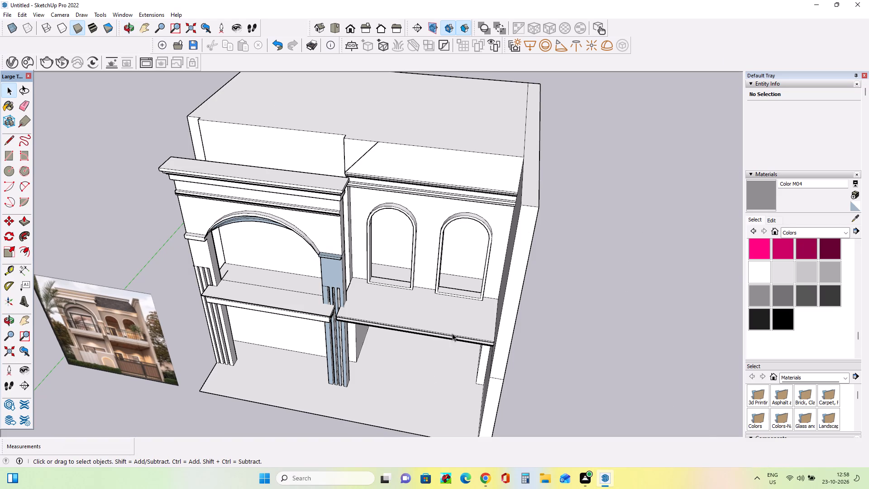
pyautogui.moveTo(452, 333); pyautogui.dragTo(446, 308, button='middle')
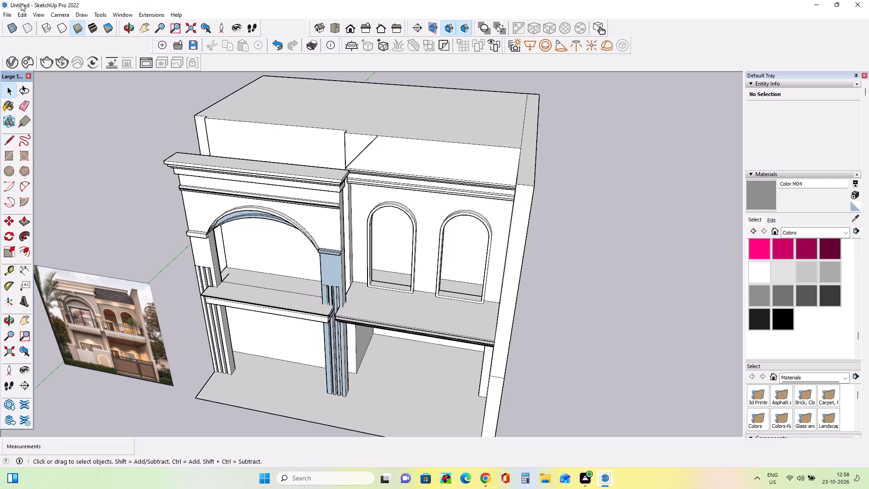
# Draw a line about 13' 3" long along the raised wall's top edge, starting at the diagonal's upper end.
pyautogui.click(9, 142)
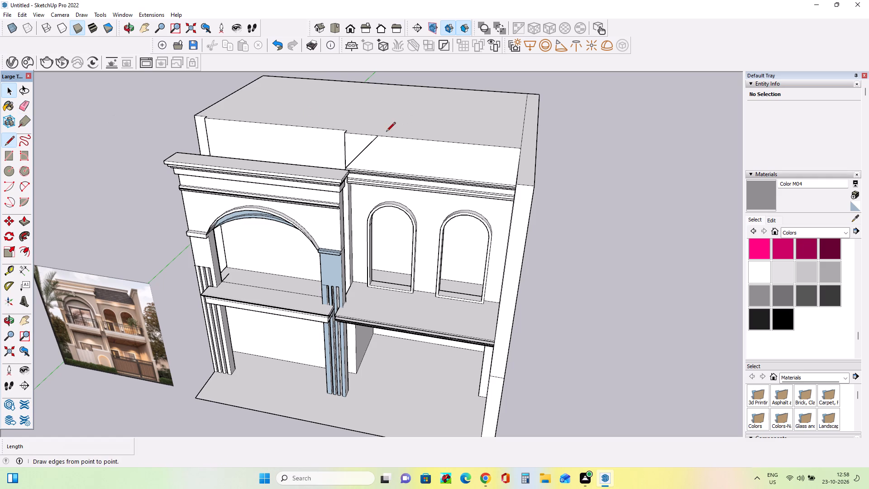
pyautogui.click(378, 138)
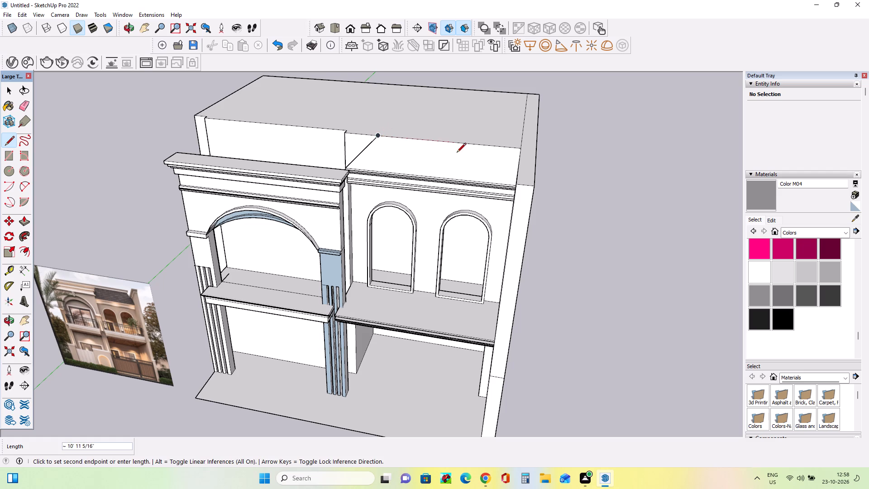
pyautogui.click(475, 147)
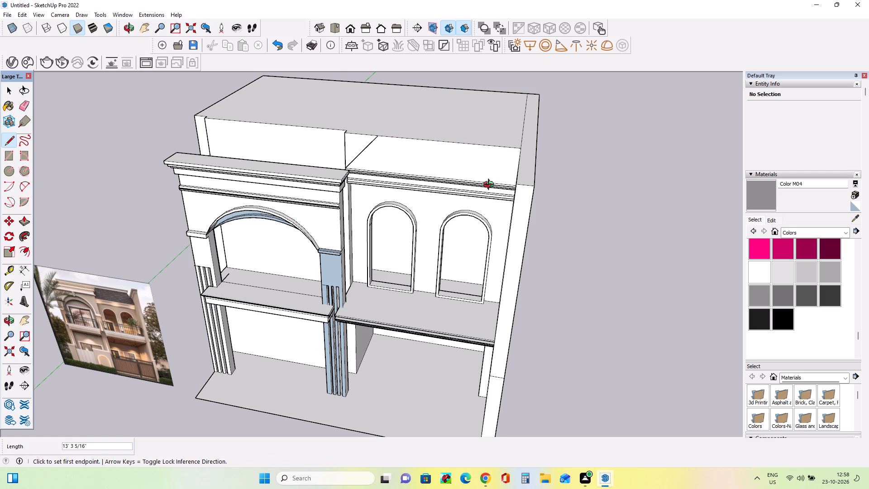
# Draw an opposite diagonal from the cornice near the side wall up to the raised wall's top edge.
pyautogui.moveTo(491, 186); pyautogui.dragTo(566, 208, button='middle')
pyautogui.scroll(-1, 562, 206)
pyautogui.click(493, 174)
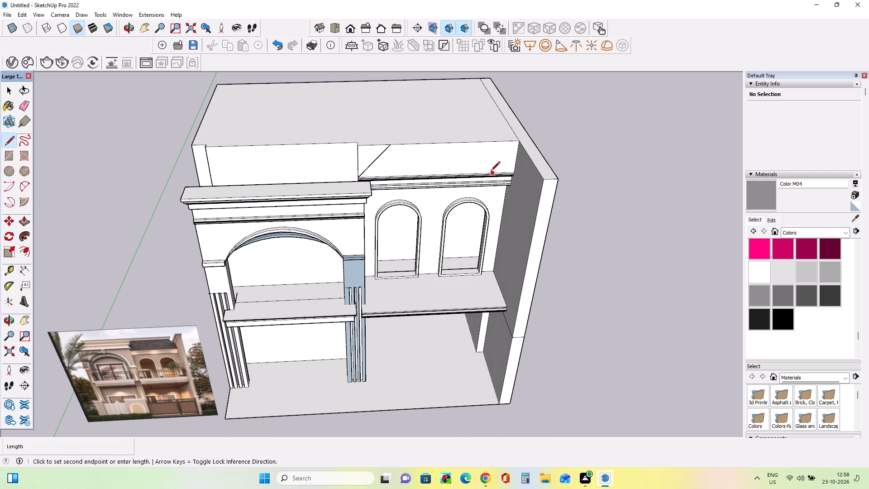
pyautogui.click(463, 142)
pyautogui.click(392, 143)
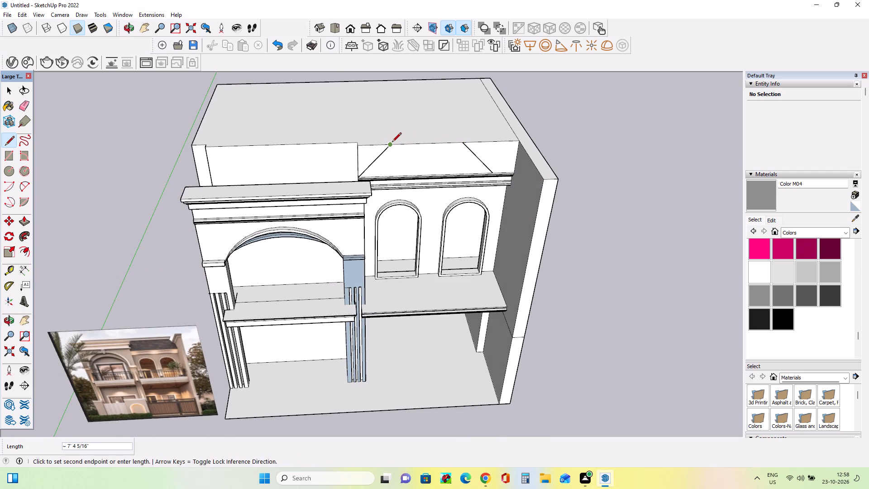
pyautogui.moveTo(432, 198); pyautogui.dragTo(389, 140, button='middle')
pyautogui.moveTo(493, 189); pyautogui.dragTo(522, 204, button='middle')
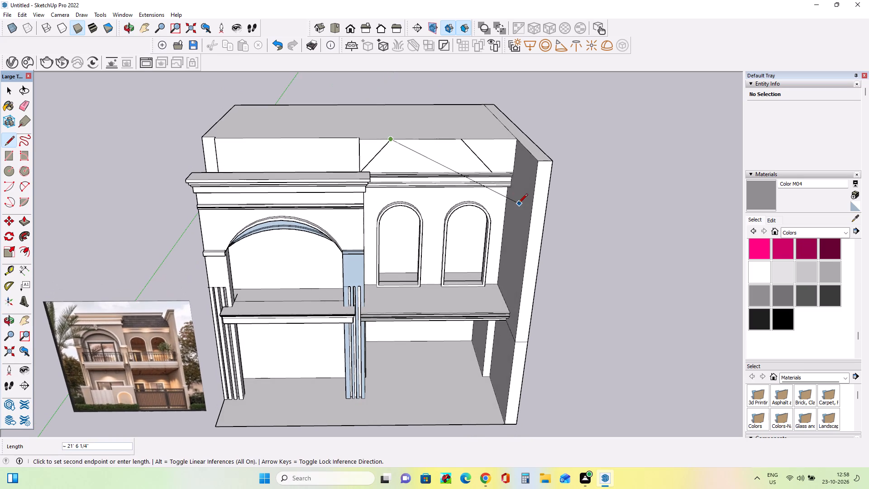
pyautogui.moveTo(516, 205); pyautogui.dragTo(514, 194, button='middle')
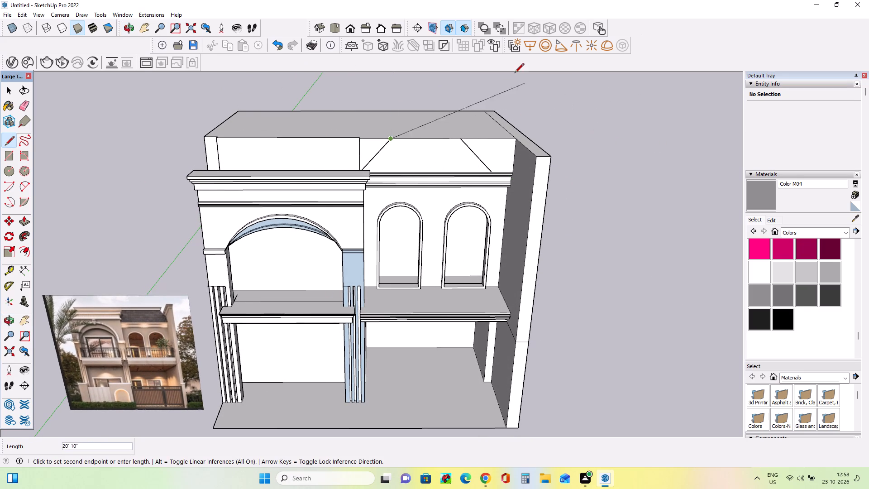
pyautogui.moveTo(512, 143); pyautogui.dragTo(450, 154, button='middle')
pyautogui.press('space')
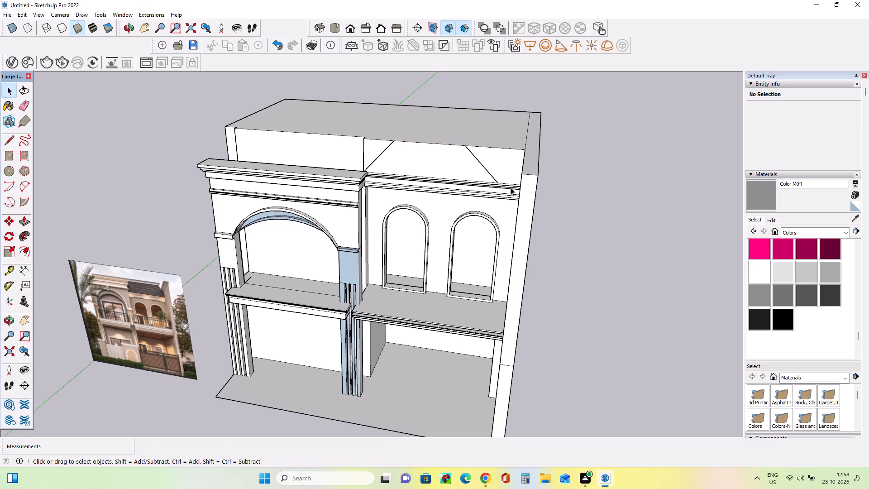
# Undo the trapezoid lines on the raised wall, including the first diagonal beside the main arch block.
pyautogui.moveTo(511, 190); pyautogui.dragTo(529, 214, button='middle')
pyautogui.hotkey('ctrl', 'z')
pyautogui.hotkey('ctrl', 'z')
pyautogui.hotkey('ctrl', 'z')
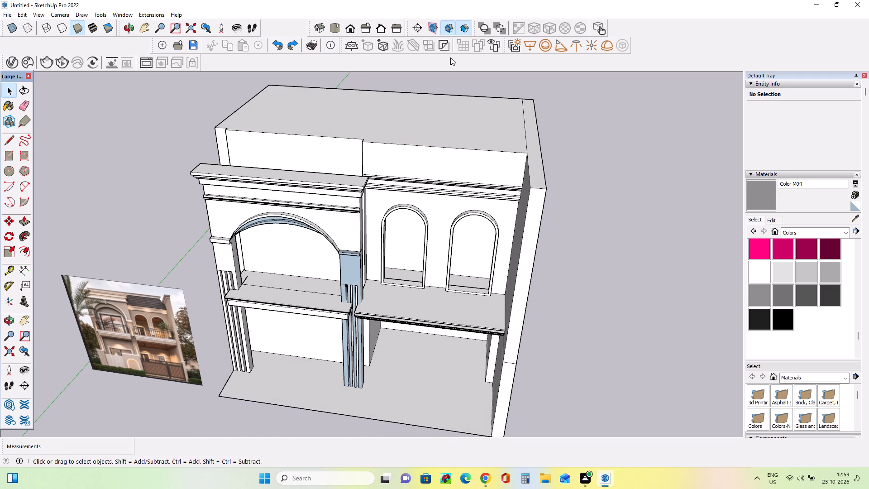
# Examine the tiled sloped roof and its end parapet in the reference photo and compare them with the model.
pyautogui.moveTo(453, 58); pyautogui.dragTo(465, 68, button='middle')
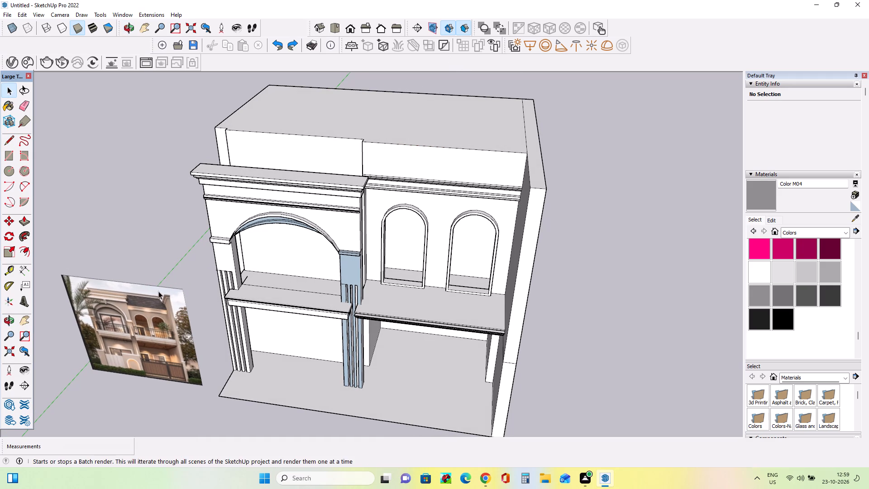
pyautogui.moveTo(153, 310); pyautogui.dragTo(171, 227, button='middle')
pyautogui.scroll(6, 149, 279)
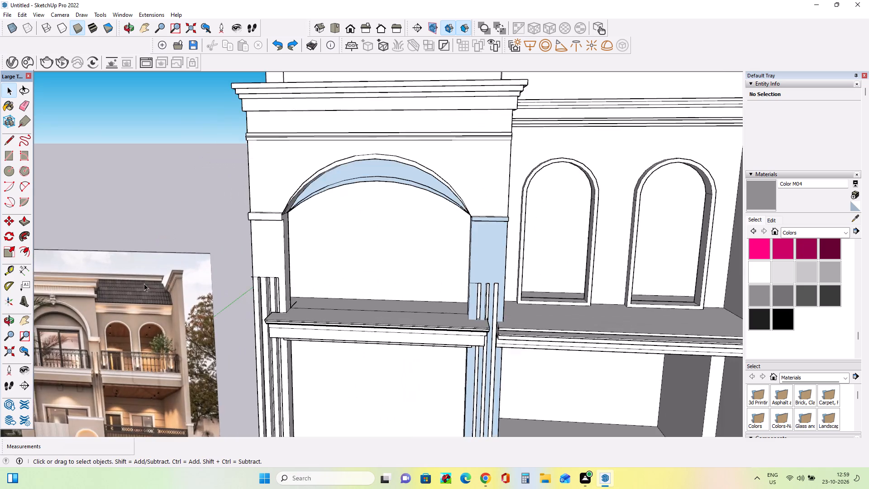
pyautogui.scroll(13, 144, 283)
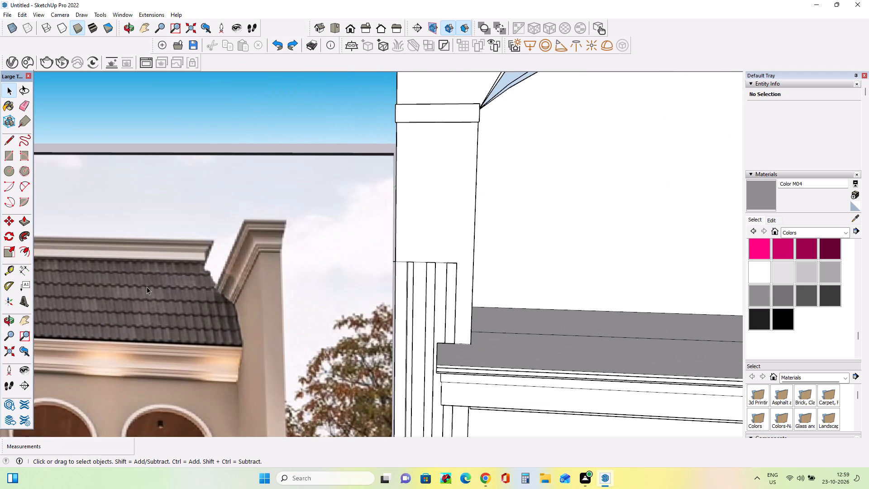
pyautogui.scroll(-14, 147, 287)
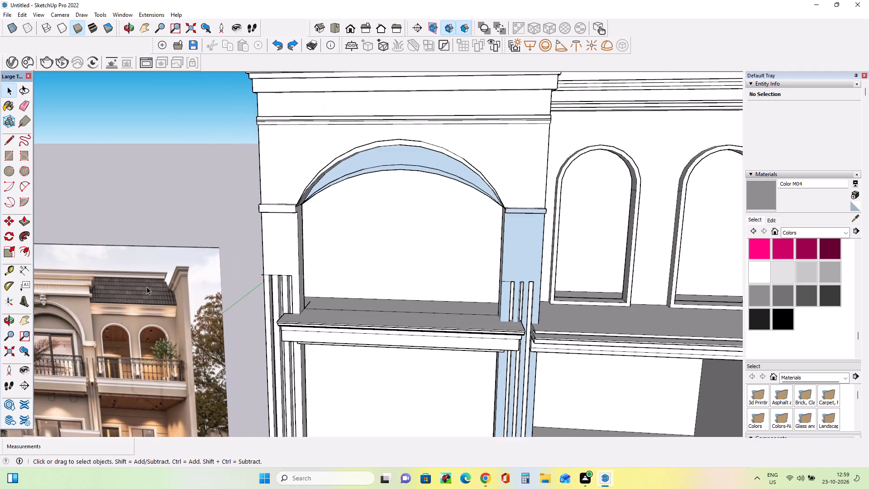
pyautogui.scroll(-3, 147, 287)
pyautogui.scroll(1, 147, 287)
pyautogui.scroll(-7, 147, 287)
pyautogui.moveTo(441, 154); pyautogui.dragTo(444, 139, button='middle')
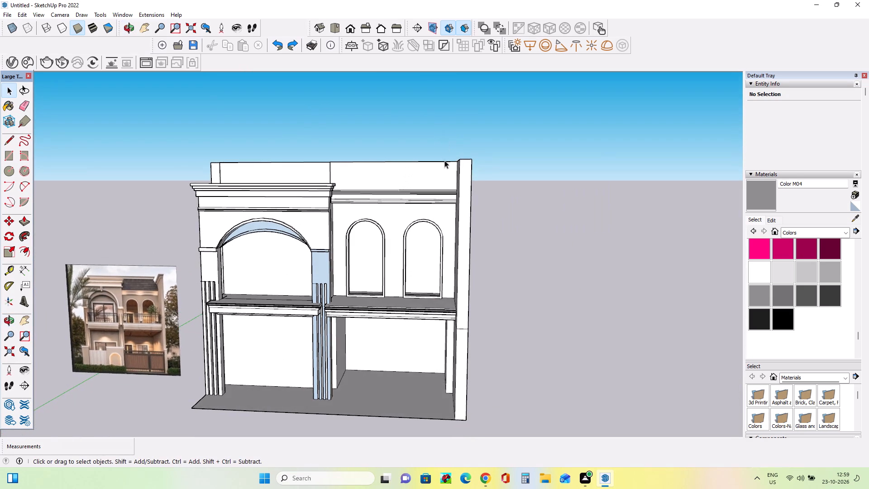
# Draw a diagonal about 5' 8" long from the cornice's end at the side wall to the raised wall's top edge.
pyautogui.scroll(6, 444, 163)
pyautogui.moveTo(457, 179); pyautogui.dragTo(465, 195, button='middle')
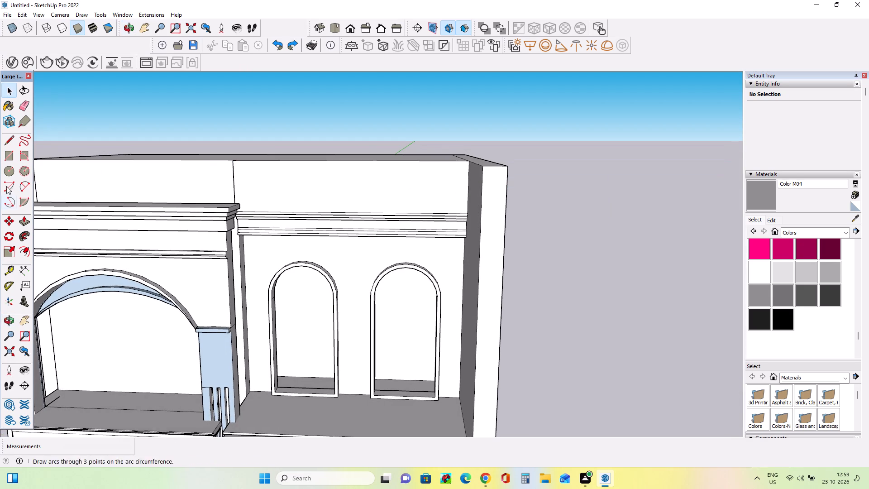
pyautogui.click(11, 142)
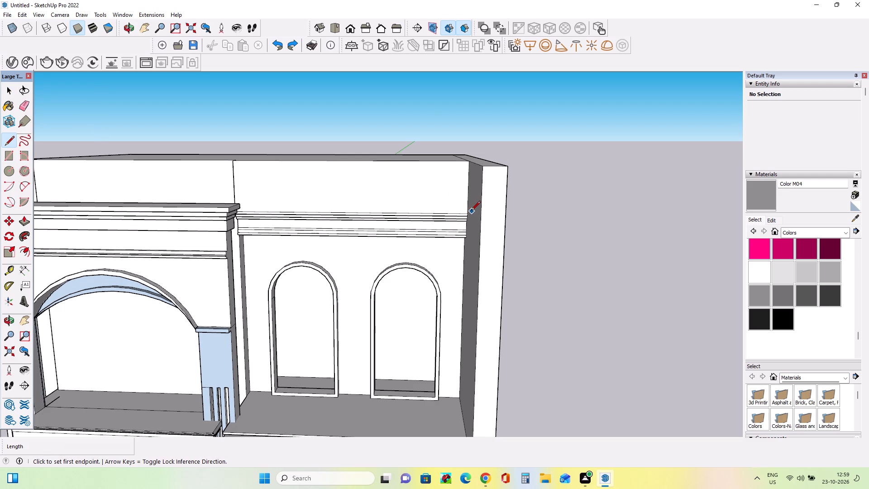
pyautogui.moveTo(467, 210); pyautogui.dragTo(473, 281, button='middle')
pyautogui.scroll(6, 472, 233)
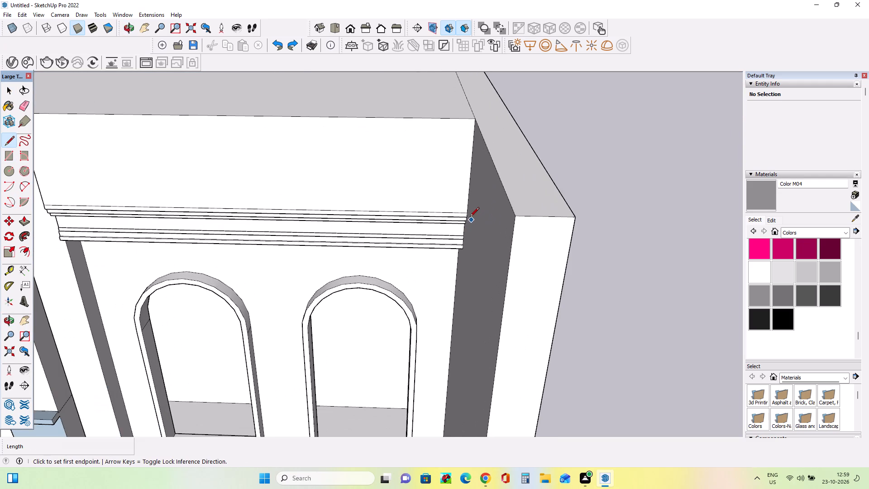
pyautogui.click(465, 213)
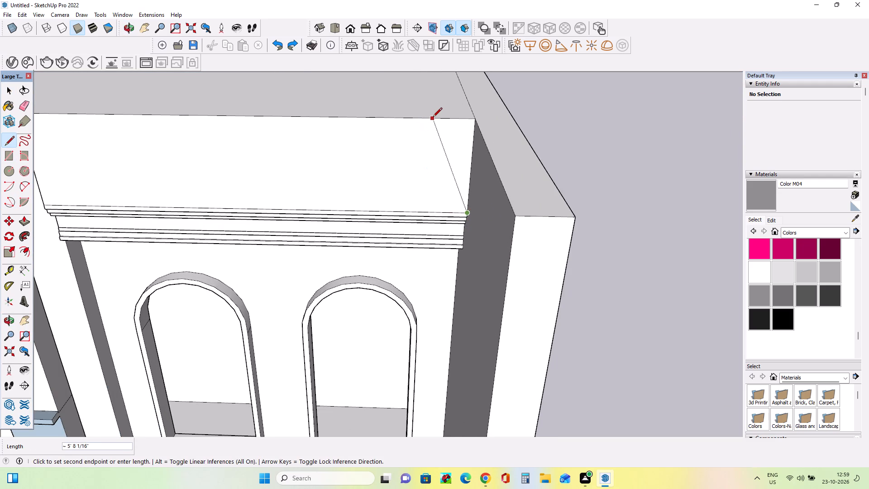
pyautogui.click(433, 118)
# Draw a line about 19' 5" long along the raised wall's top edge from the diagonal's upper end toward the main arch block.
pyautogui.scroll(-6, 444, 130)
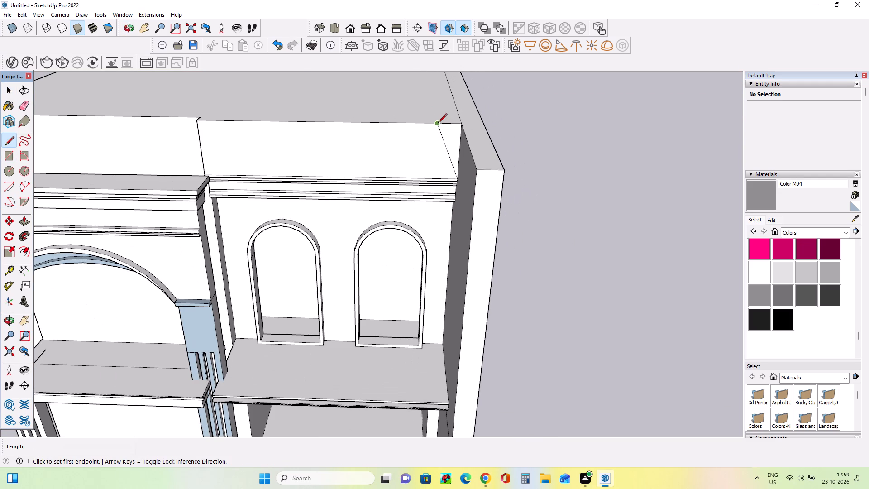
pyautogui.click(438, 124)
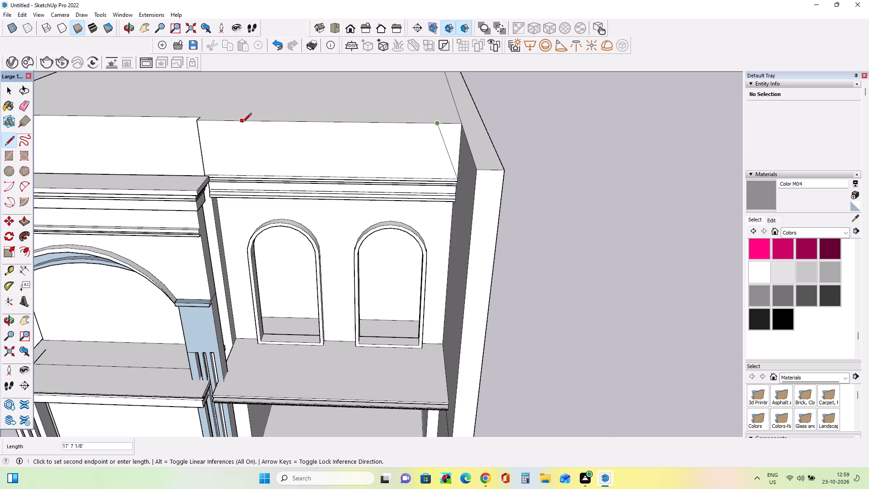
pyautogui.click(222, 124)
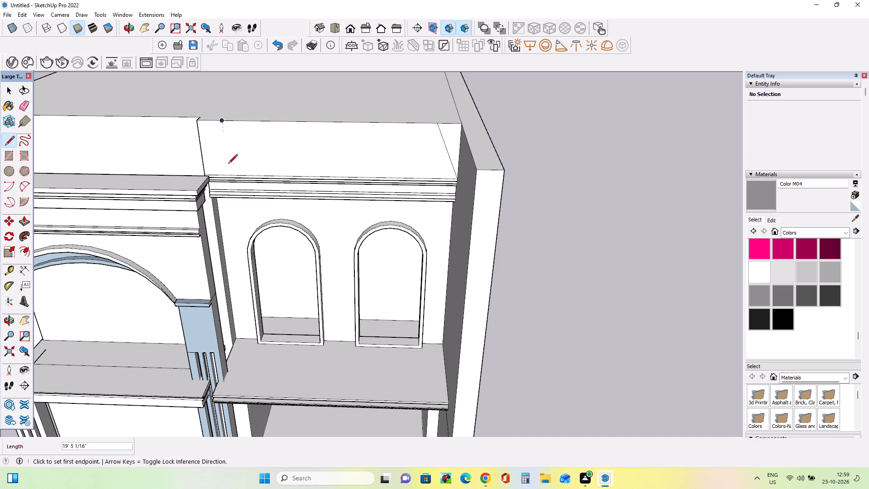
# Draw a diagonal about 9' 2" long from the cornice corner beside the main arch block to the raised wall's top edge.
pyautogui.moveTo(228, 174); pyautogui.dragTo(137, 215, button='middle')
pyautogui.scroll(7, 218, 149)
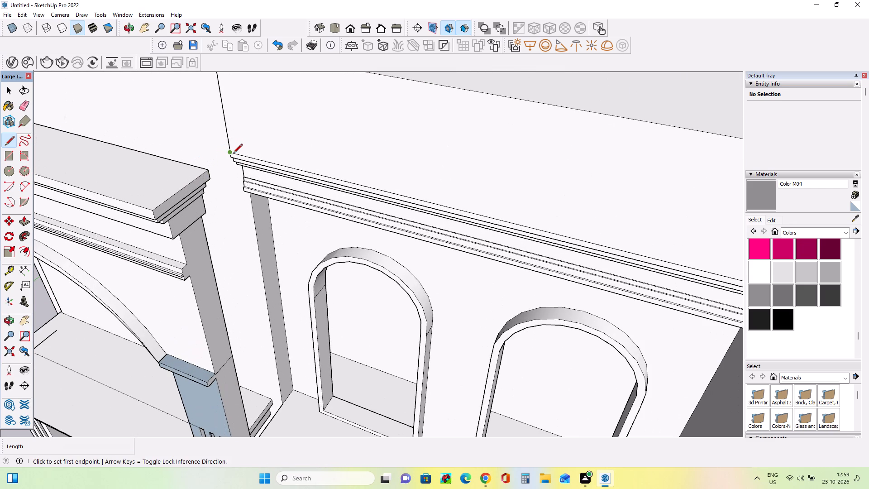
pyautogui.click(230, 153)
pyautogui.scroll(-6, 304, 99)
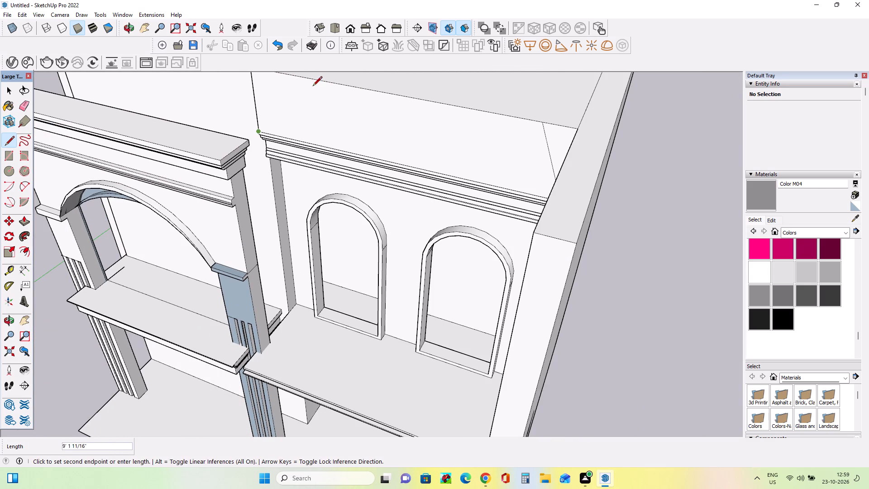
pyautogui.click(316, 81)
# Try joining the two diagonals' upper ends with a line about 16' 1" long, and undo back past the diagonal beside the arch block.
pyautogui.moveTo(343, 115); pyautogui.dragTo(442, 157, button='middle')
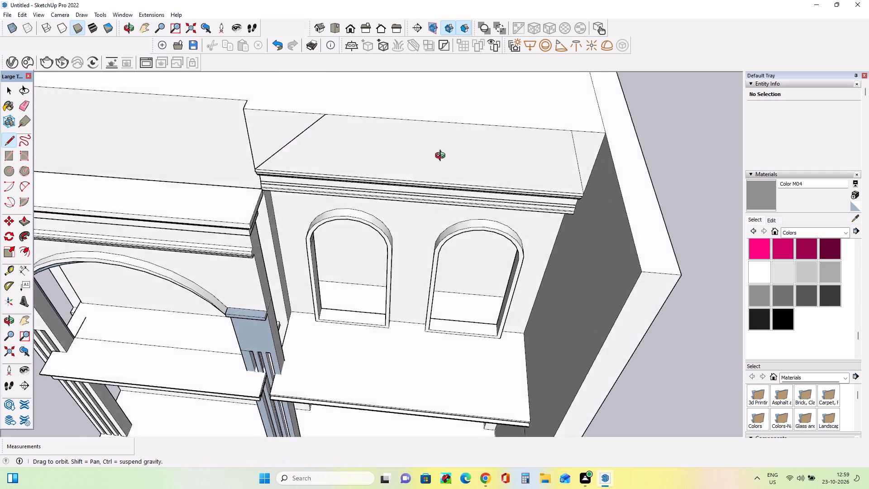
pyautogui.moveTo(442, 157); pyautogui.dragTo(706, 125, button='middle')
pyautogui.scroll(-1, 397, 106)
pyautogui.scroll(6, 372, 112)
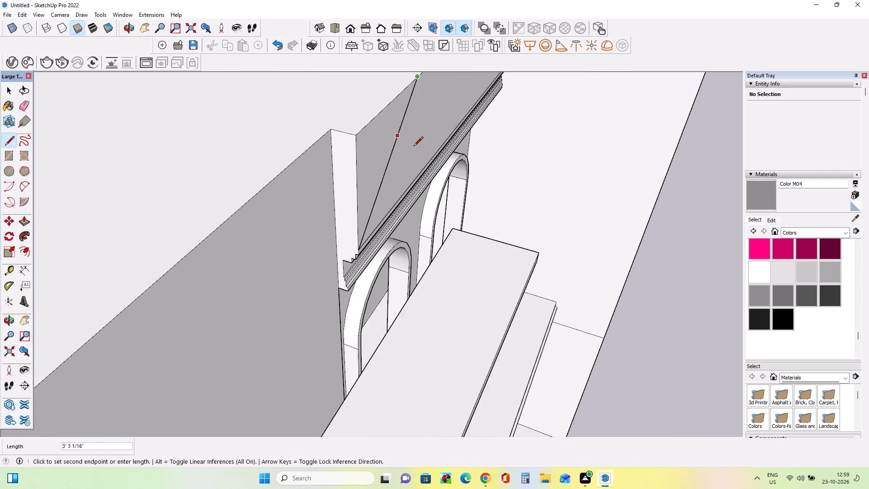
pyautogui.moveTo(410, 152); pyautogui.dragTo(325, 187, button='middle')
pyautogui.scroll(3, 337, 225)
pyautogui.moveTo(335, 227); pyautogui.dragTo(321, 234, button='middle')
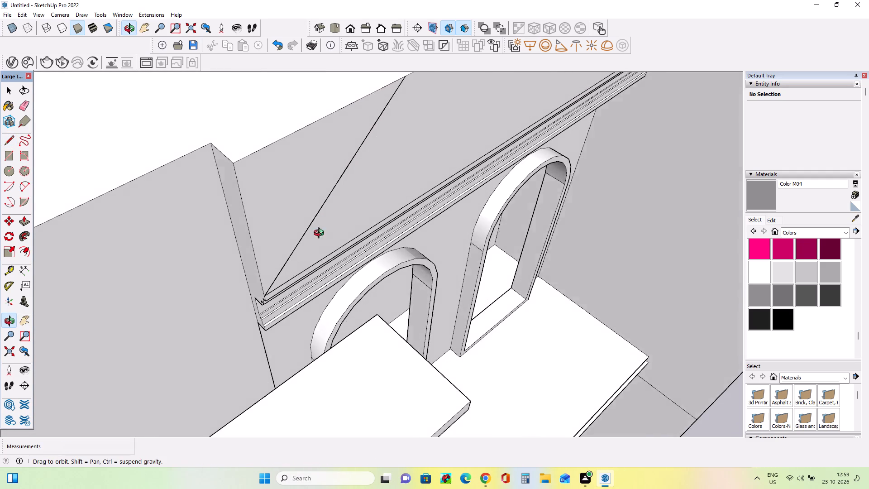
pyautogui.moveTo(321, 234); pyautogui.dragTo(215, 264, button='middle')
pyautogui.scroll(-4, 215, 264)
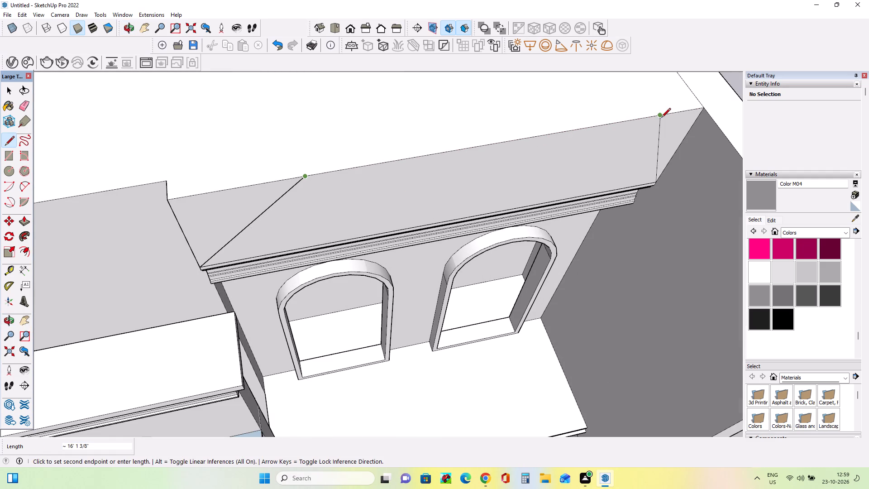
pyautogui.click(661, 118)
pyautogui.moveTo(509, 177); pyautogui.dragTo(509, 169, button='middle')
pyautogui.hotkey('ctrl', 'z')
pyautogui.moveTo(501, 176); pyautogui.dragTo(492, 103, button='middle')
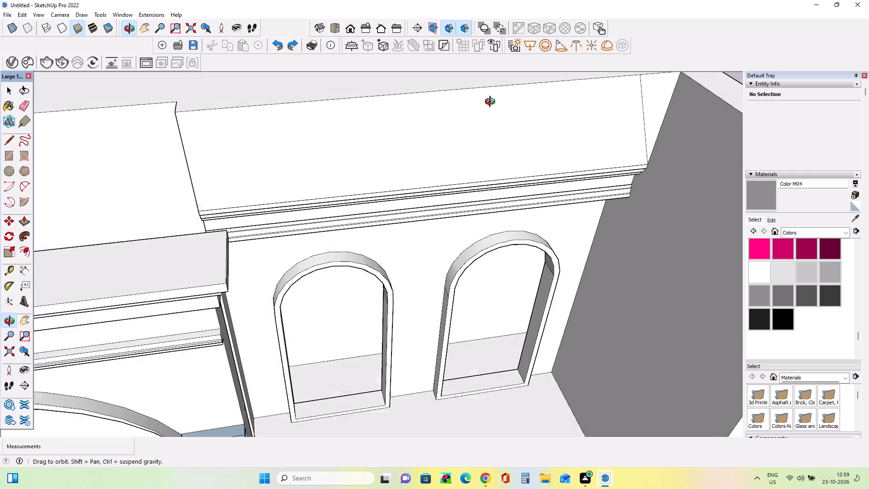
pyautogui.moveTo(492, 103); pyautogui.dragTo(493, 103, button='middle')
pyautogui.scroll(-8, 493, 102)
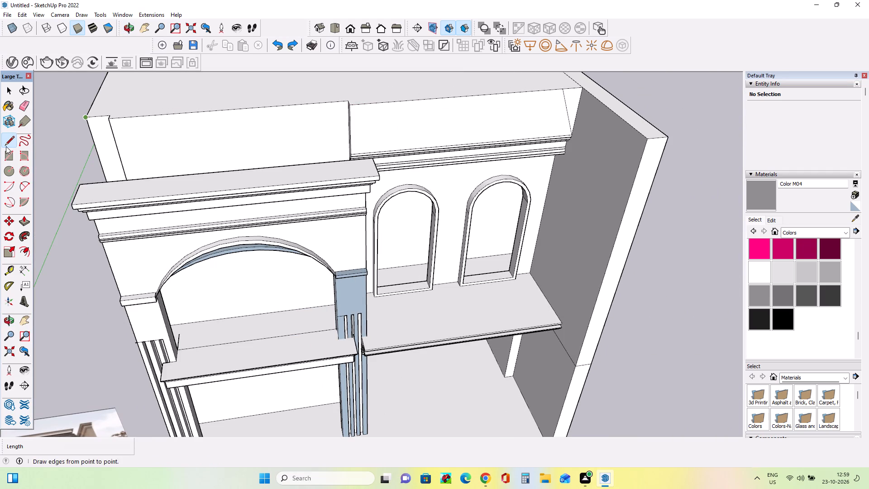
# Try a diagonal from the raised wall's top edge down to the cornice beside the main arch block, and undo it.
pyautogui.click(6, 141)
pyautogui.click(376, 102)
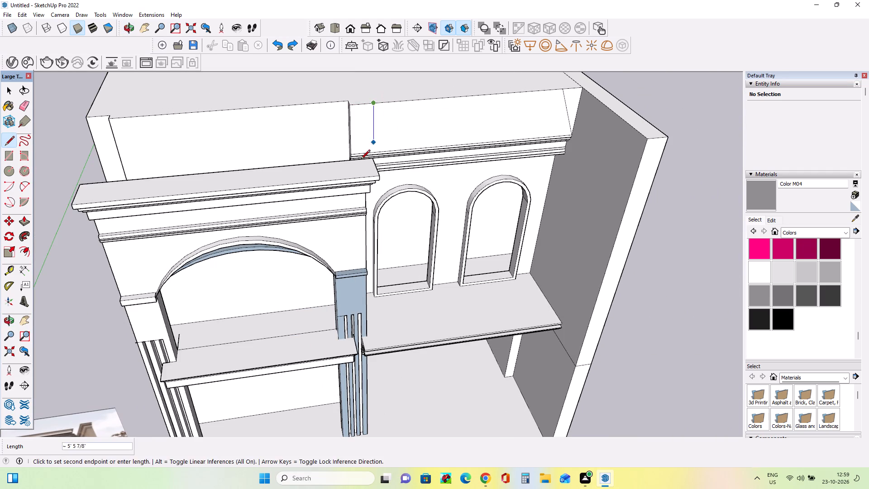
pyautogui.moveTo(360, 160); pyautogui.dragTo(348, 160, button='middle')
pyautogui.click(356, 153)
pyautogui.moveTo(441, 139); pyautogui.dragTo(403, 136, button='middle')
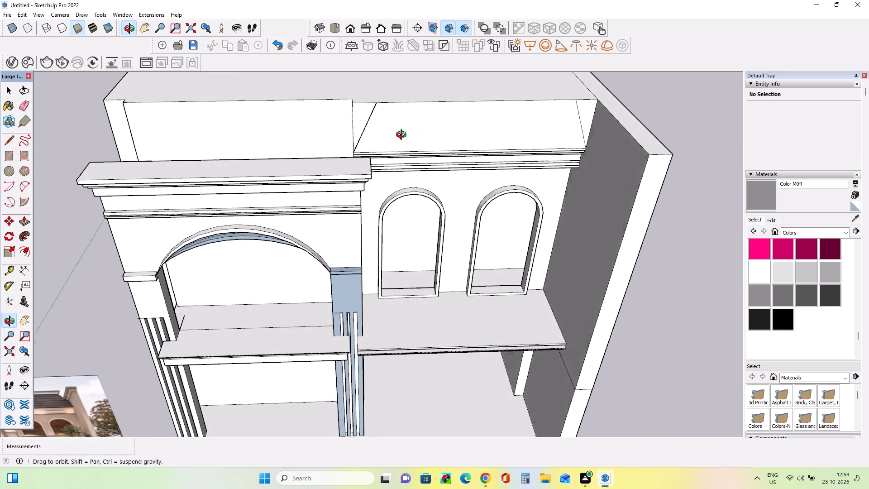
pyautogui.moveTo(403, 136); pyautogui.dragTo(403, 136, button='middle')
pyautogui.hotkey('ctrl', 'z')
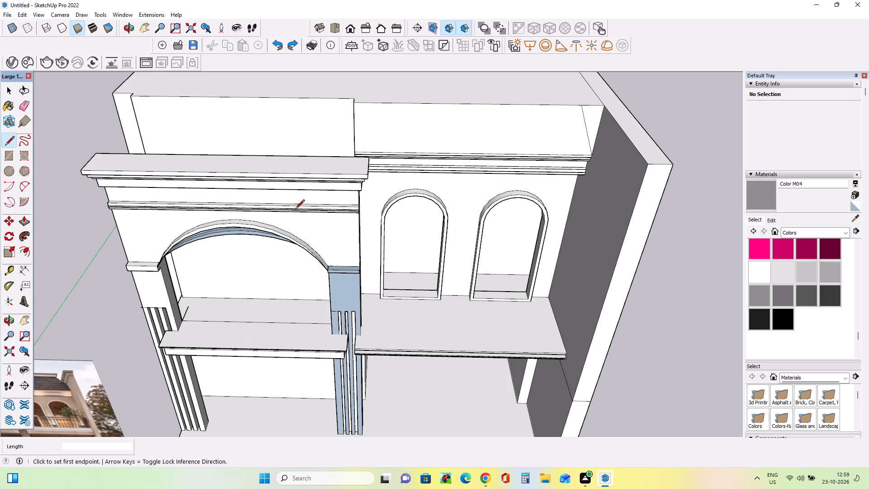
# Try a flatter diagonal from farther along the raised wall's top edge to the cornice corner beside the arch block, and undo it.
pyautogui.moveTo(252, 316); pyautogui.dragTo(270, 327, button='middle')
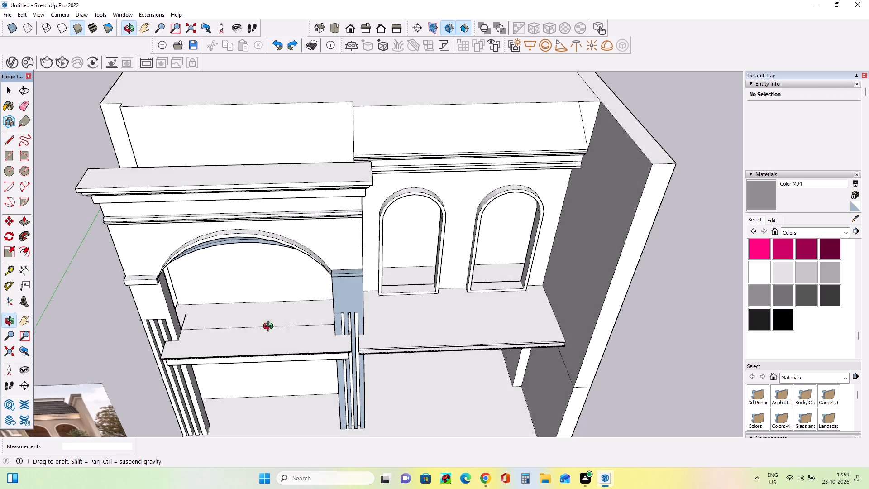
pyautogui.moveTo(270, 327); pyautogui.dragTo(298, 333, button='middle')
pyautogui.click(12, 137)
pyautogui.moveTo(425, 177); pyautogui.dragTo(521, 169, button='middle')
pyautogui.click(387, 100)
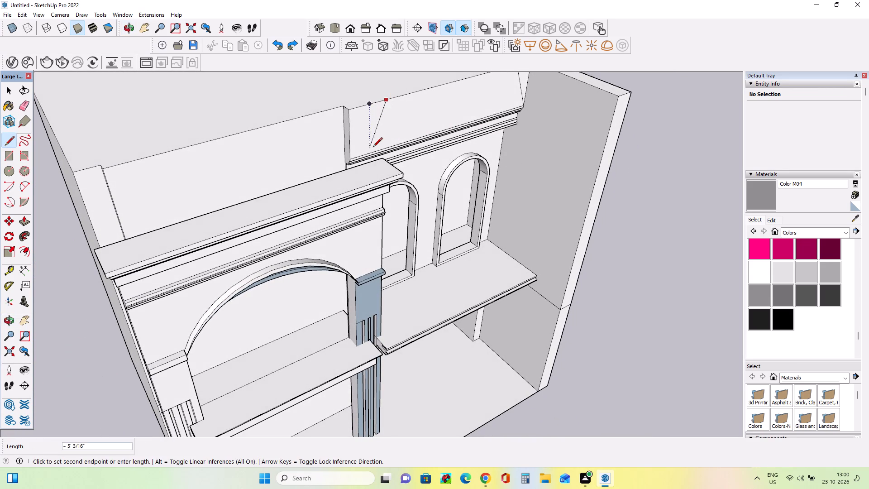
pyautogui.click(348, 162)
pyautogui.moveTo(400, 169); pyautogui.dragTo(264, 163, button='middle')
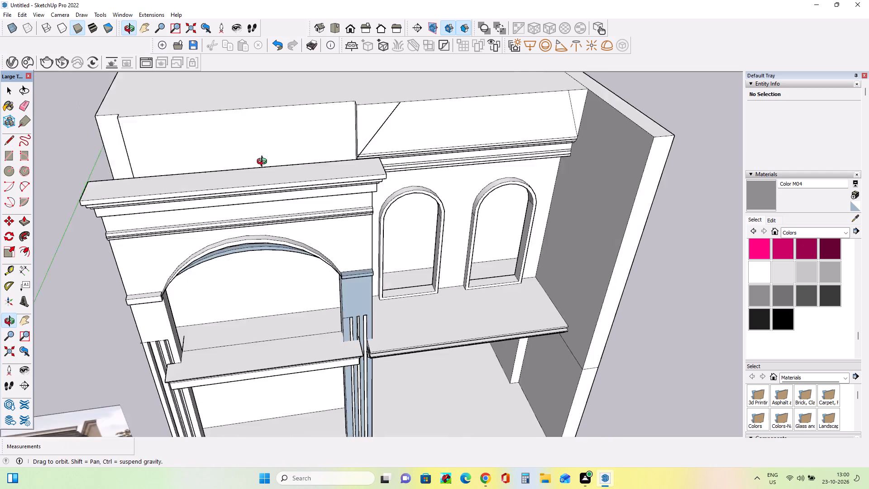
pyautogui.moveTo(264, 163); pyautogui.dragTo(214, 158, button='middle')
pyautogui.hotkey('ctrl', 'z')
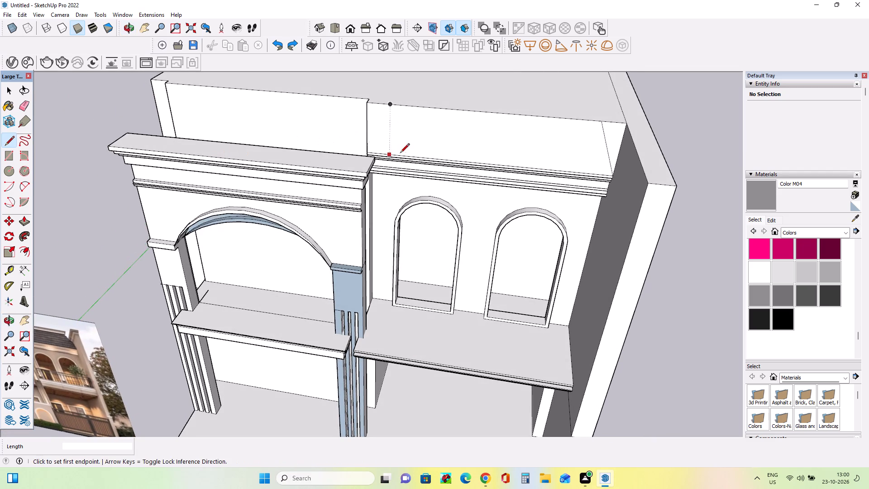
# Draw a diagonal about 5' 8 3/4" long from the raised wall's top edge to the cornice corner beside the main arch block.
pyautogui.moveTo(406, 163); pyautogui.dragTo(410, 161, button='middle')
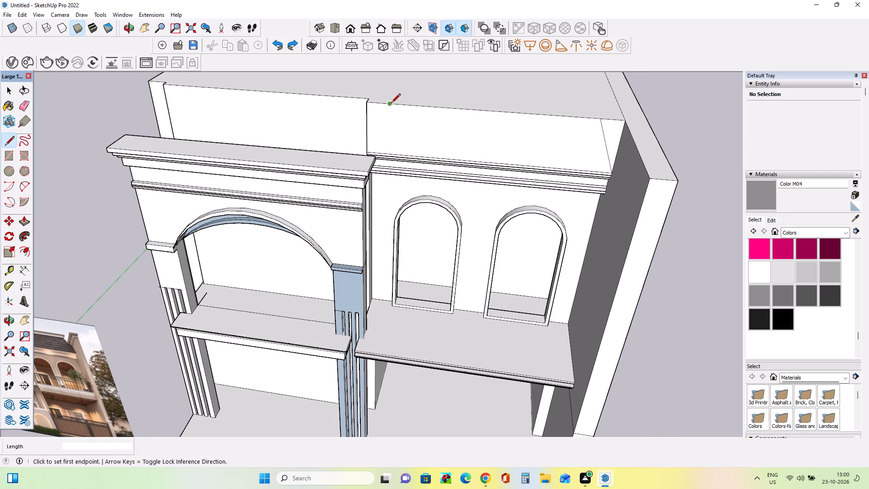
pyautogui.click(388, 105)
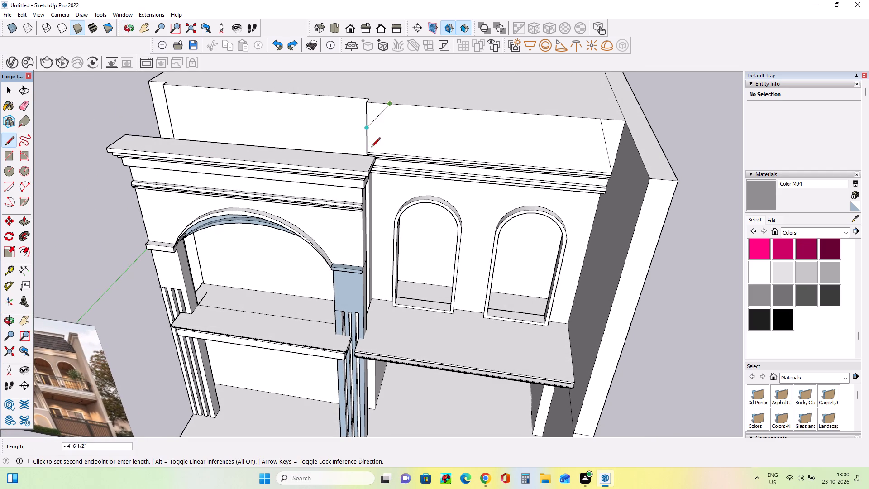
pyautogui.moveTo(373, 158); pyautogui.dragTo(394, 189, button='middle')
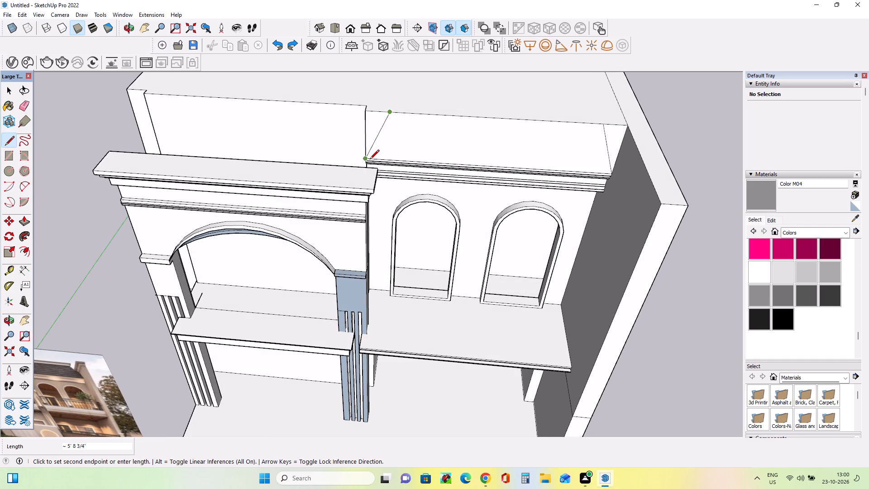
pyautogui.scroll(10, 366, 168)
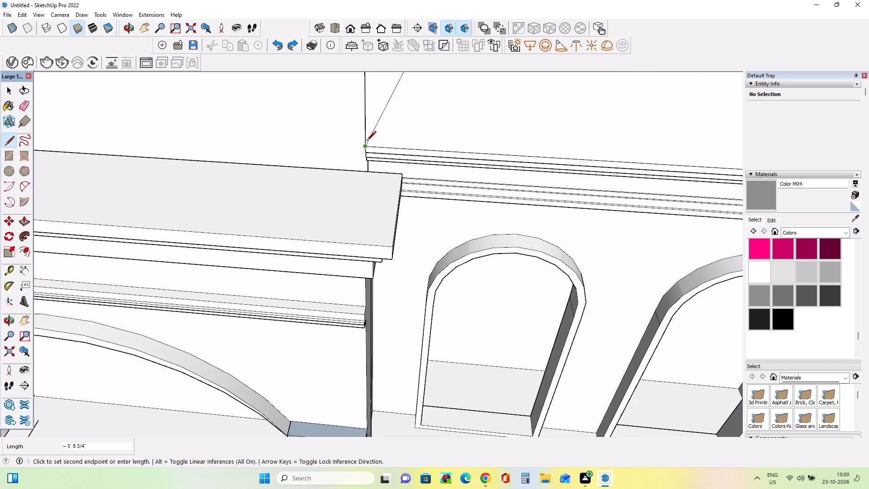
pyautogui.click(367, 141)
# Paint the sloped-sided wall face between the two diagonals with the Roofing Tile Spanish material from the Roofing collection.
pyautogui.scroll(-12, 348, 171)
pyautogui.moveTo(385, 171); pyautogui.dragTo(405, 110, button='middle')
pyautogui.moveTo(410, 166); pyautogui.dragTo(412, 175, button='middle')
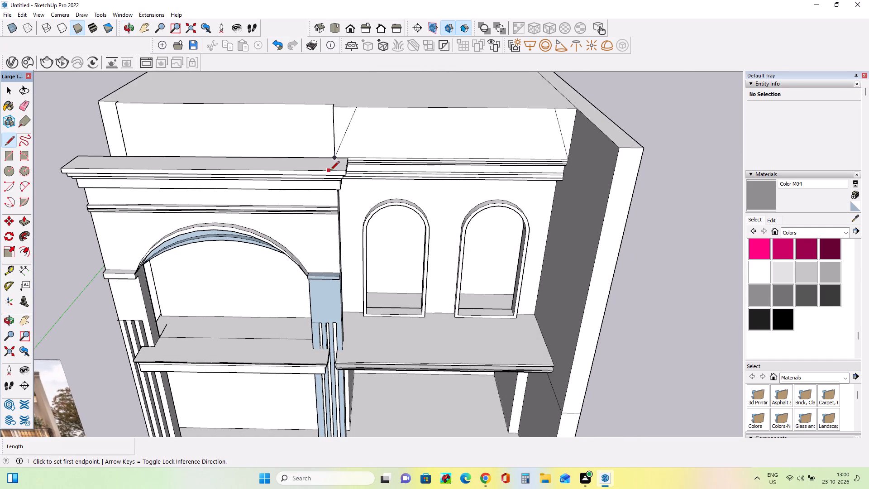
pyautogui.moveTo(331, 162); pyautogui.dragTo(339, 141, button='middle')
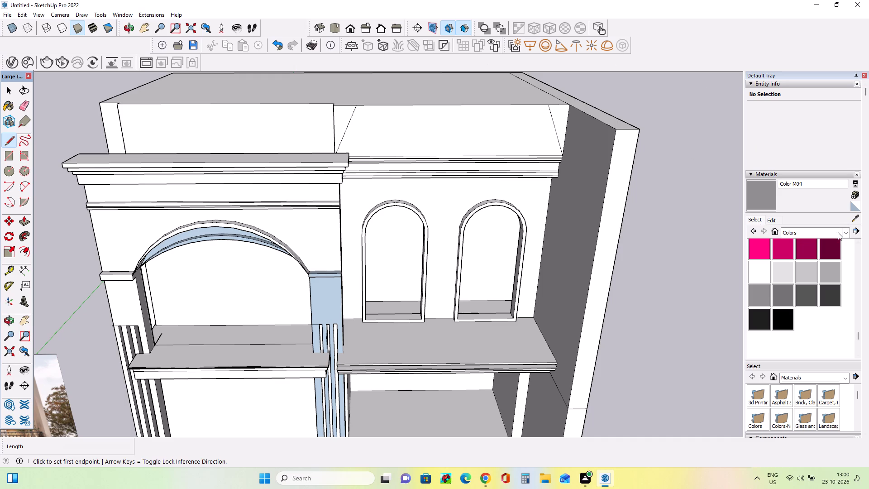
pyautogui.click(838, 232)
pyautogui.click(826, 306)
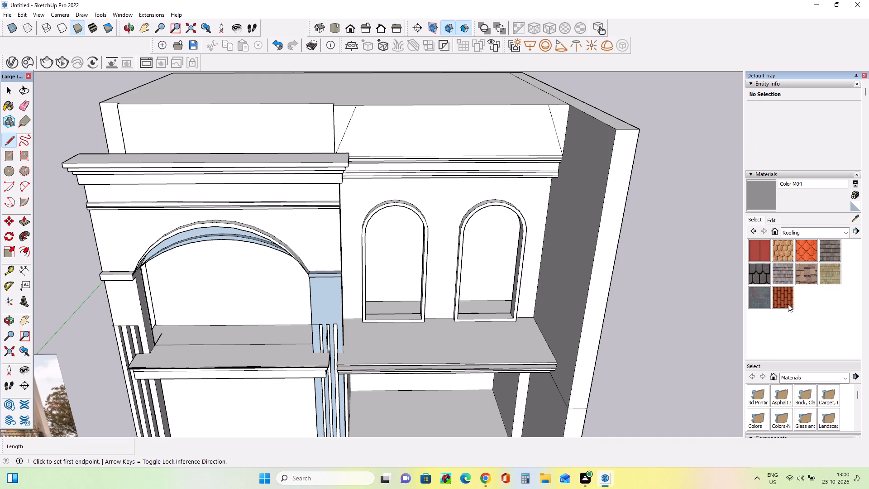
pyautogui.click(786, 302)
pyautogui.click(455, 136)
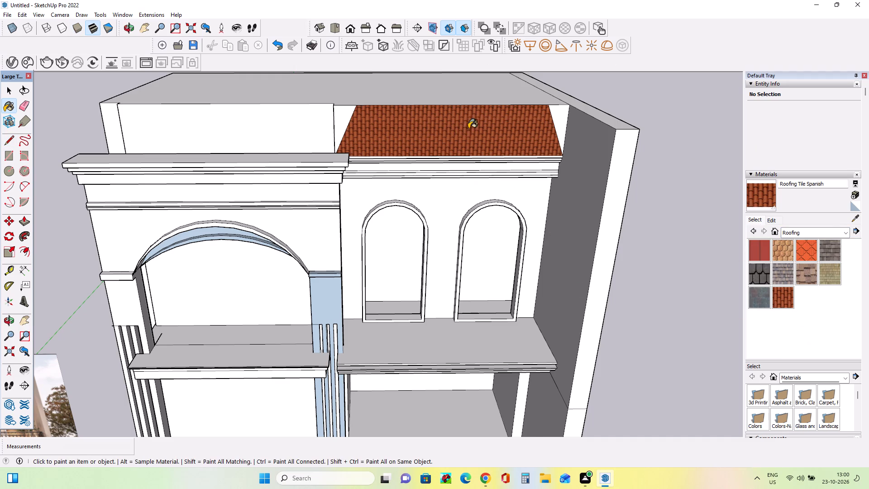
# Examine the tiled roof face above the arched windows from several angles and distances.
pyautogui.scroll(2, 468, 121)
pyautogui.moveTo(449, 141); pyautogui.dragTo(427, 127, button='middle')
pyautogui.scroll(-5, 405, 144)
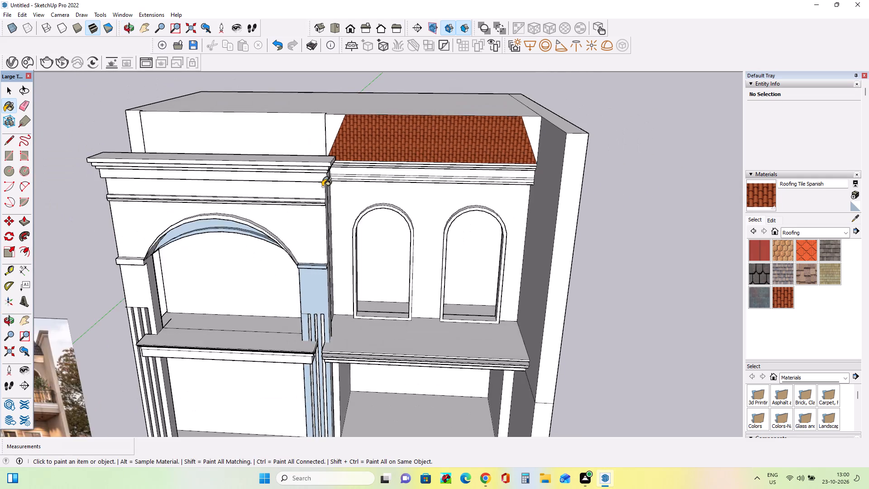
pyautogui.scroll(-2, 322, 187)
pyautogui.scroll(-3, 370, 188)
pyautogui.moveTo(413, 178); pyautogui.dragTo(443, 127, button='middle')
pyautogui.scroll(2, 339, 157)
pyautogui.scroll(-1, 339, 157)
pyautogui.scroll(4, 339, 157)
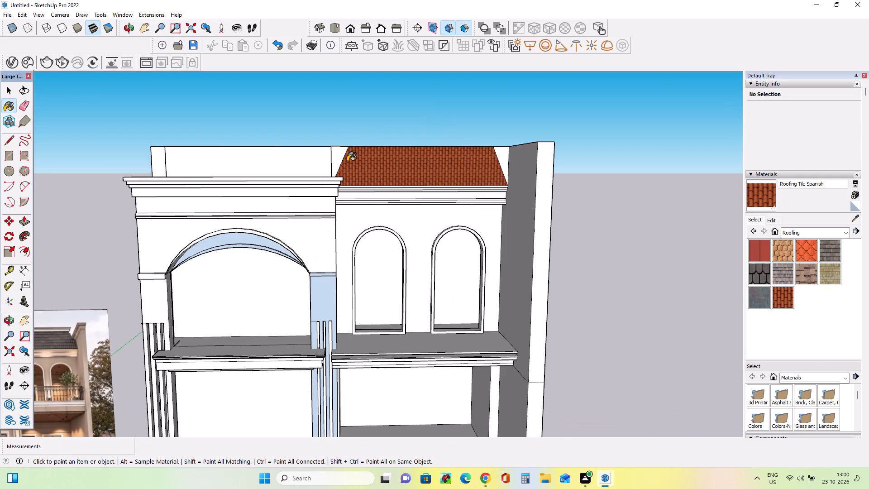
pyautogui.scroll(4, 348, 163)
pyautogui.moveTo(349, 163); pyautogui.dragTo(355, 181, button='middle')
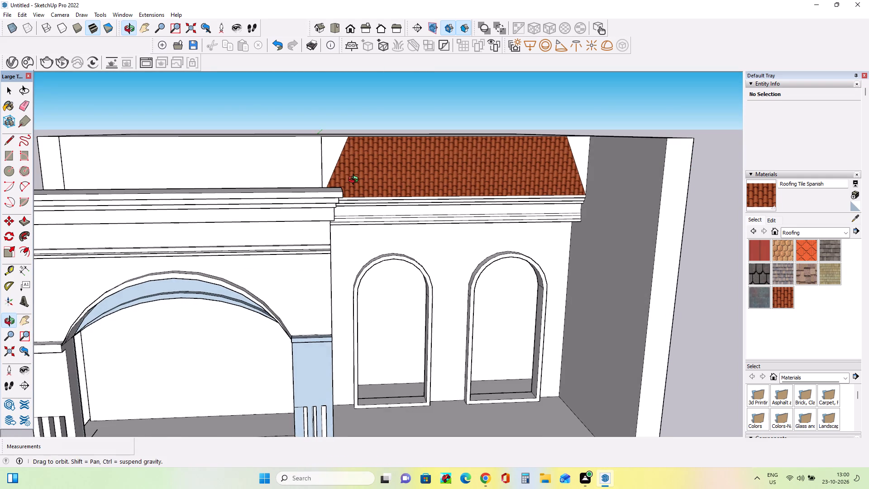
pyautogui.moveTo(355, 181); pyautogui.dragTo(354, 181, button='middle')
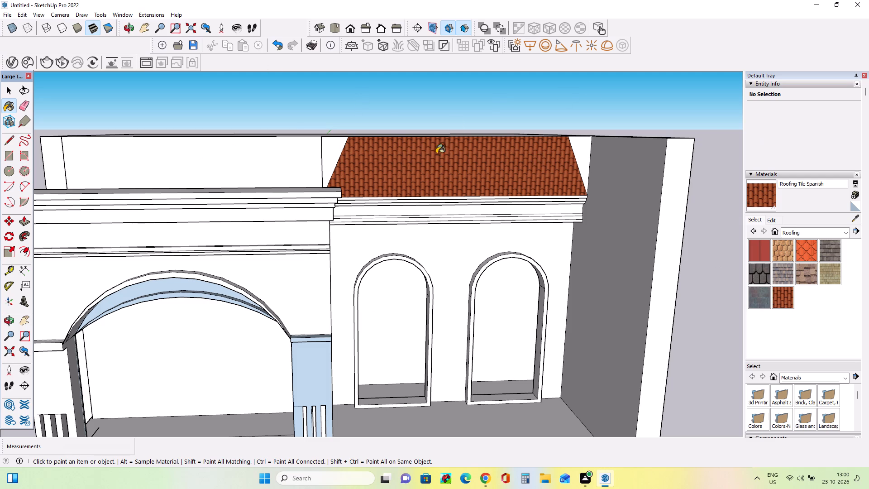
pyautogui.moveTo(458, 173); pyautogui.dragTo(467, 204, button='middle')
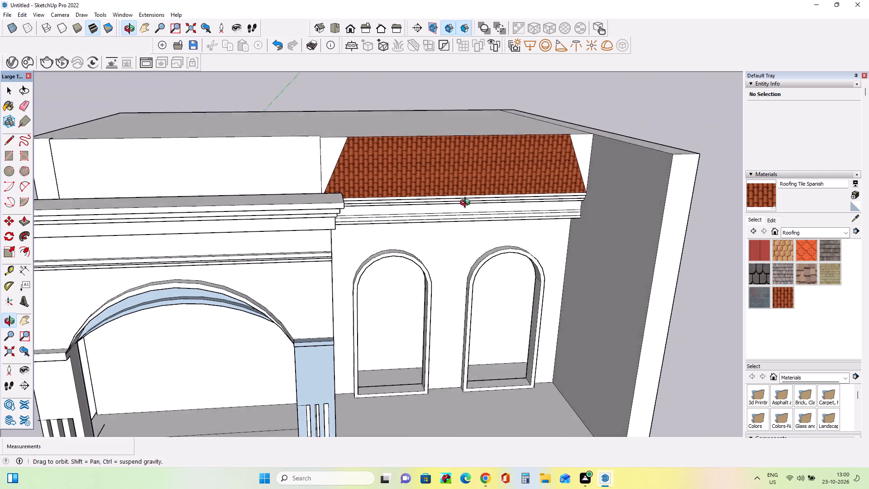
pyautogui.moveTo(467, 204); pyautogui.dragTo(401, 182, button='middle')
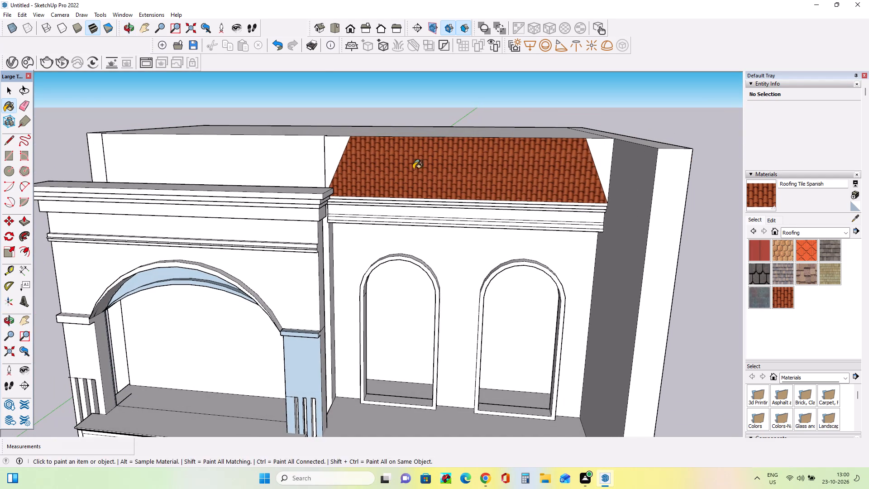
pyautogui.moveTo(420, 173); pyautogui.dragTo(475, 179, button='middle')
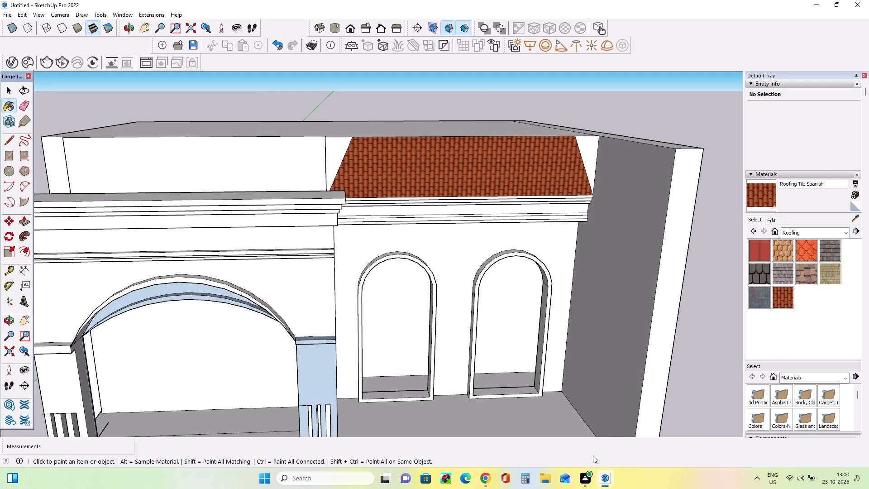
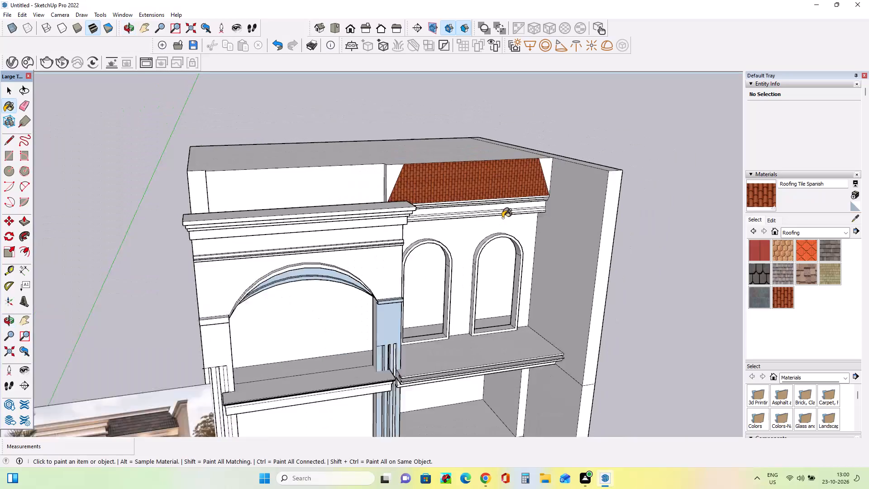
# Compare the modelled arch block, cornices and tiled roof face with the same areas of the reference photo.
pyautogui.moveTo(510, 327); pyautogui.dragTo(470, 323, button='middle')
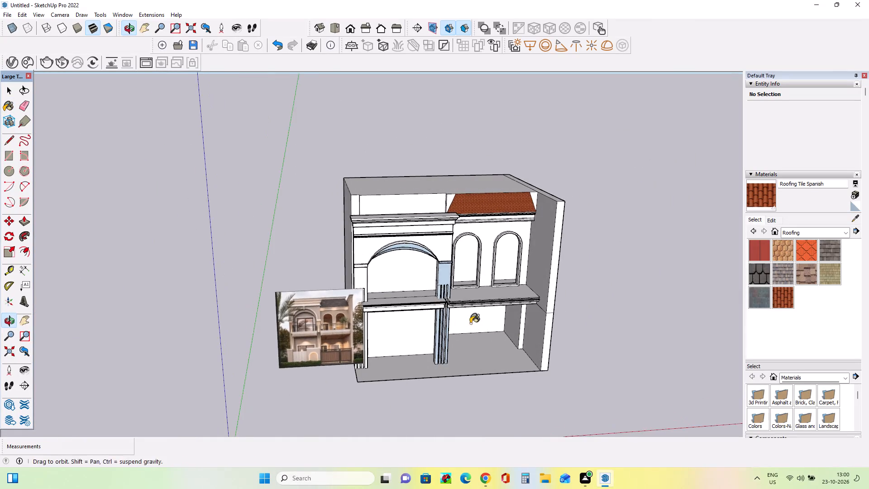
pyautogui.moveTo(470, 323); pyautogui.dragTo(471, 327, button='middle')
pyautogui.scroll(6, 410, 171)
pyautogui.scroll(-7, 307, 283)
pyautogui.scroll(4, 414, 235)
pyautogui.moveTo(409, 245); pyautogui.dragTo(420, 173, button='middle')
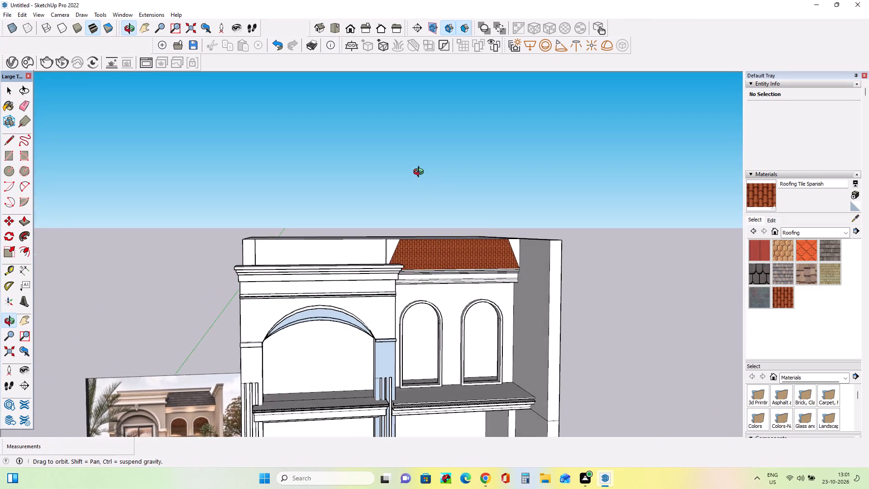
pyautogui.moveTo(420, 173); pyautogui.dragTo(420, 172, button='middle')
pyautogui.scroll(7, 128, 429)
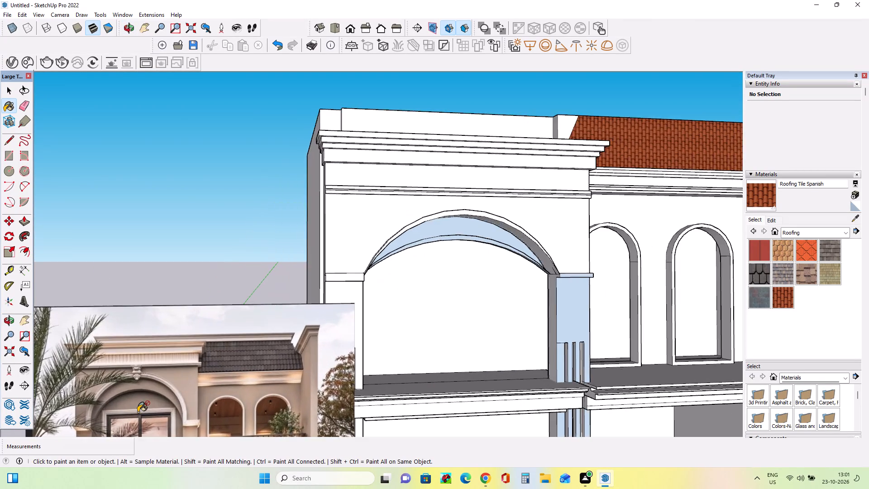
pyautogui.scroll(4, 139, 412)
pyautogui.moveTo(126, 394); pyautogui.dragTo(121, 400, button='middle')
pyautogui.scroll(-2, 121, 400)
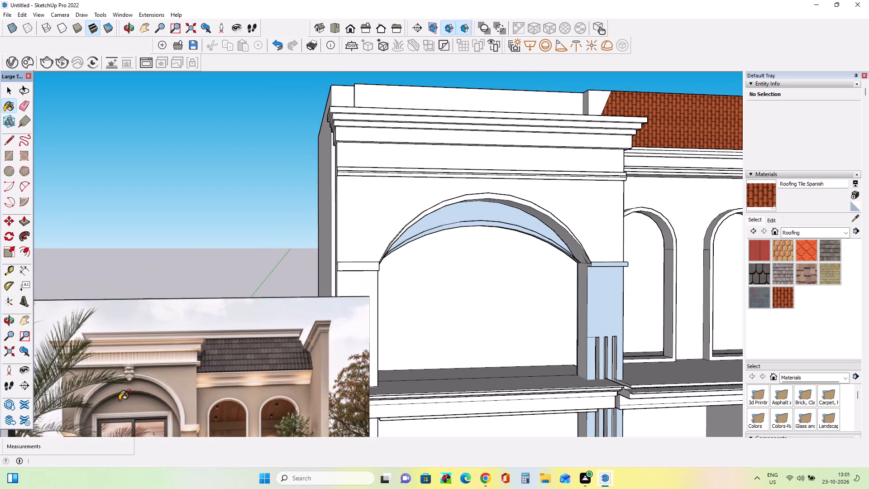
pyautogui.scroll(-8, 120, 400)
pyautogui.scroll(-4, 221, 375)
pyautogui.moveTo(455, 320); pyautogui.dragTo(349, 370, button='middle')
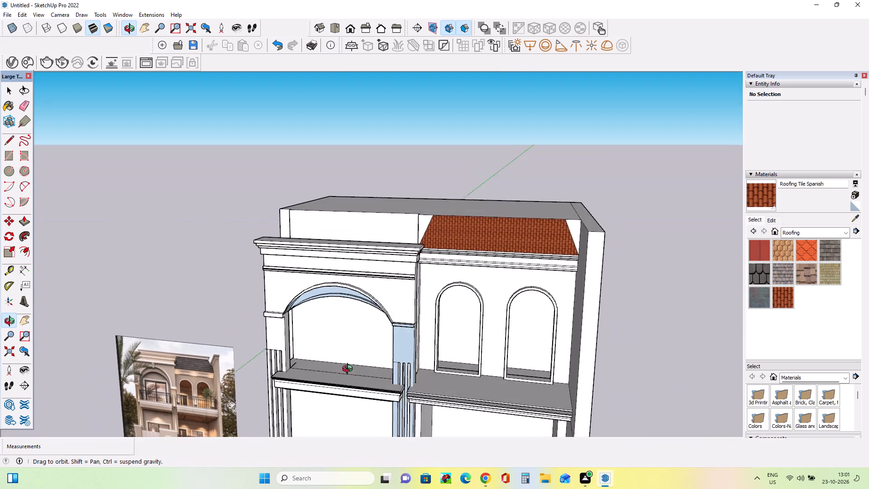
pyautogui.moveTo(349, 370); pyautogui.dragTo(380, 353, button='middle')
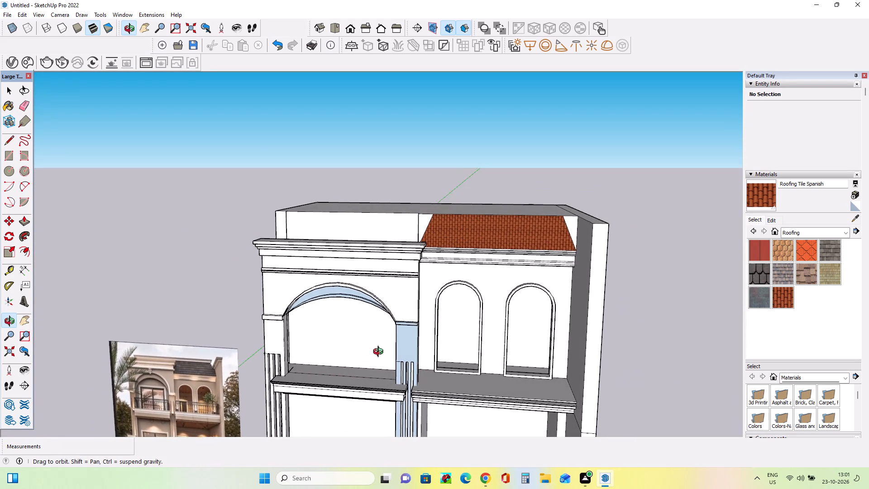
pyautogui.moveTo(380, 353); pyautogui.dragTo(405, 335, button='middle')
pyautogui.scroll(2, 163, 380)
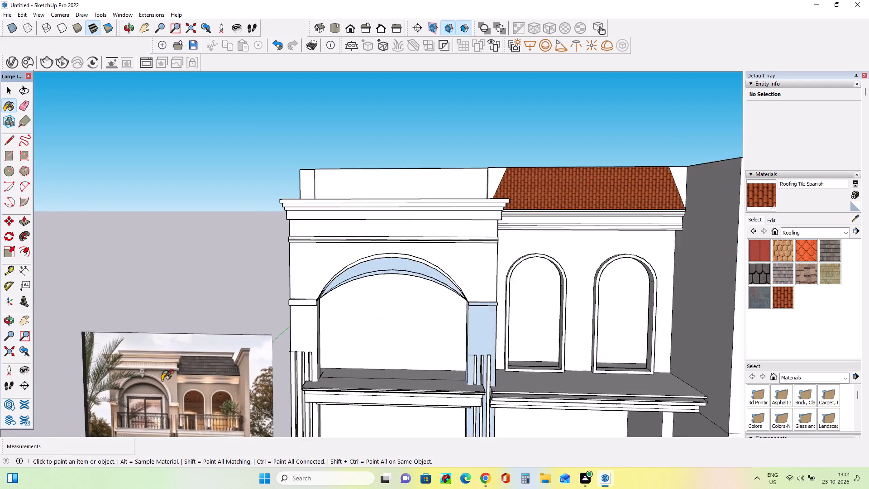
pyautogui.scroll(4, 163, 380)
pyautogui.scroll(-1, 173, 375)
pyautogui.scroll(7, 173, 375)
pyautogui.scroll(4, 219, 374)
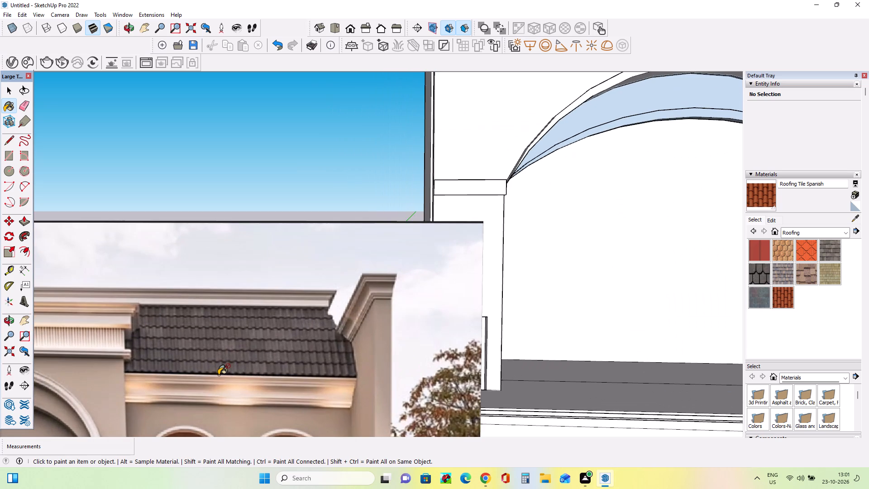
pyautogui.moveTo(220, 374); pyautogui.dragTo(200, 375, button='middle')
pyautogui.scroll(-14, 200, 375)
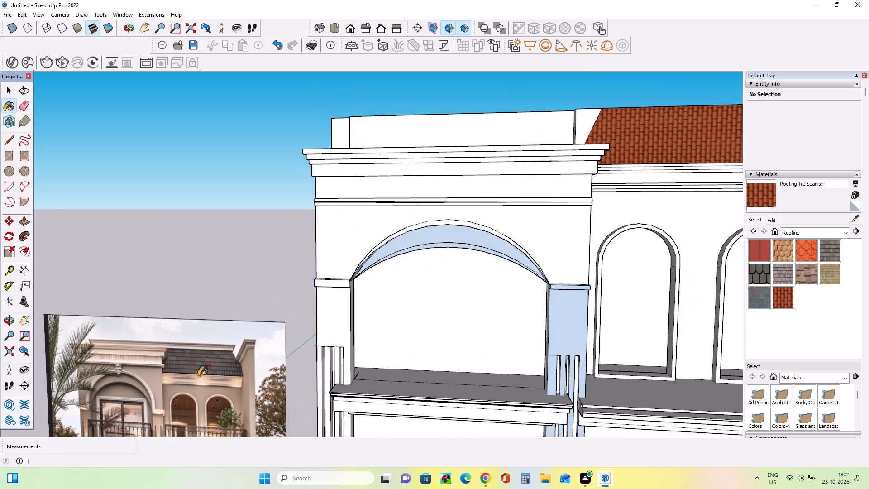
pyautogui.scroll(-4, 200, 375)
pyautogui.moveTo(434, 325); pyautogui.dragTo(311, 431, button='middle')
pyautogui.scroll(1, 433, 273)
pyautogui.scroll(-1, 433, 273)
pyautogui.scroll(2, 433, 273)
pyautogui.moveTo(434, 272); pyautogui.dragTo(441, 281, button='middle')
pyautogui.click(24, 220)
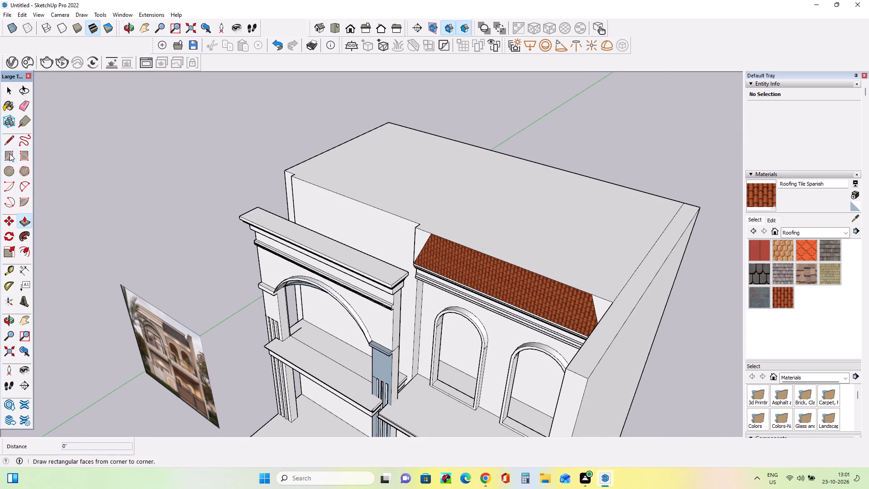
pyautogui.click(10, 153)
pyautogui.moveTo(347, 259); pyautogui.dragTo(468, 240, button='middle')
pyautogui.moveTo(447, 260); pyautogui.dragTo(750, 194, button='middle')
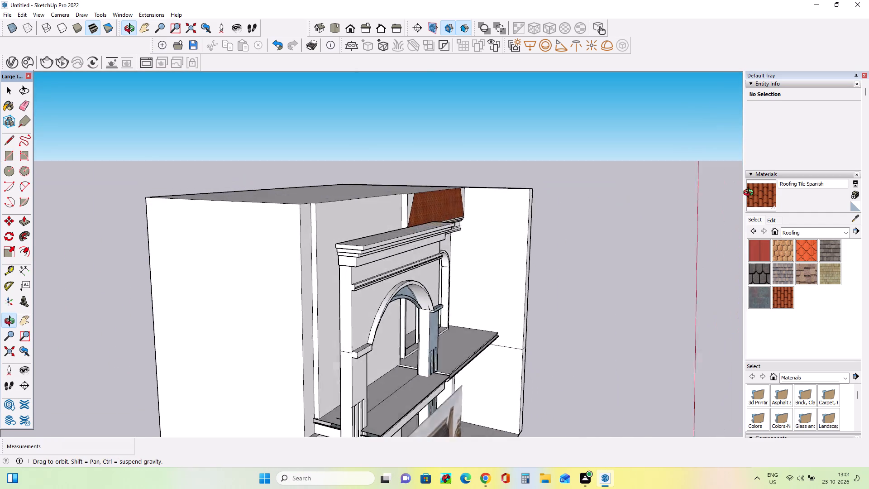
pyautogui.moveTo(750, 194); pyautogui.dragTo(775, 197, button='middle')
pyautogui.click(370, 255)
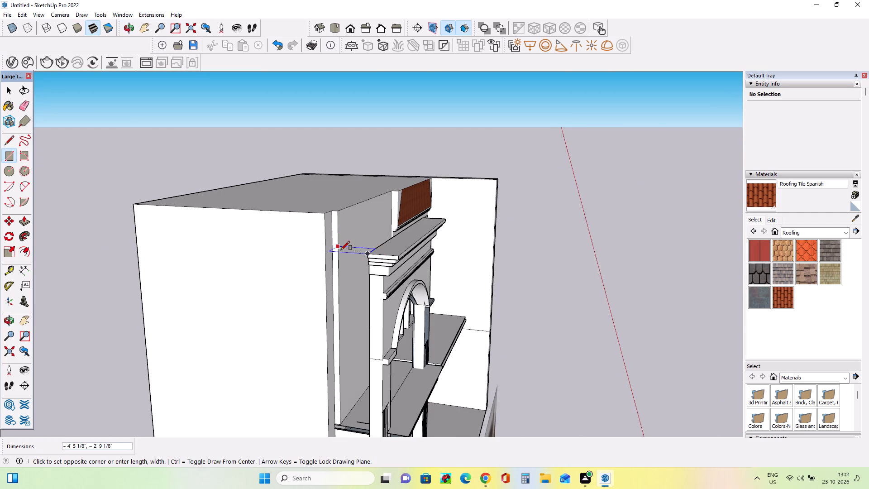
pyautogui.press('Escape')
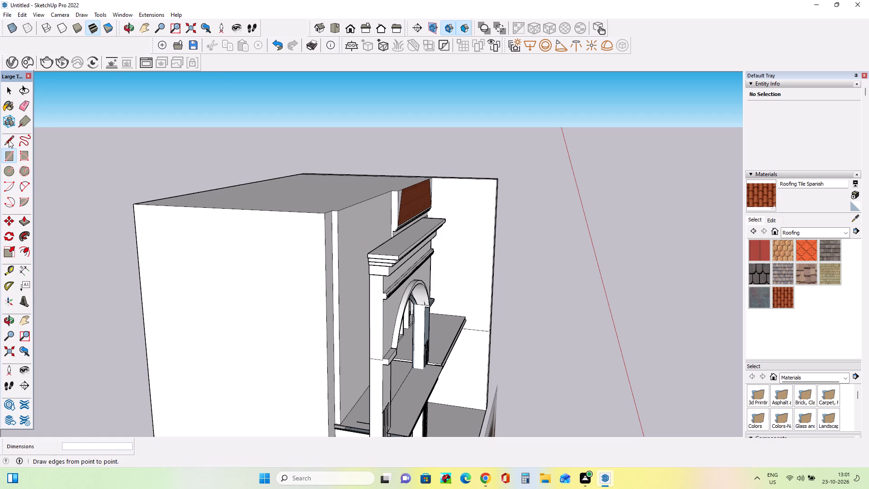
# Draw connected edges from the arch block cornice's rear outer corner back to the wall, continuing about 24' 10" parallel to the facade toward the tiled section.
pyautogui.click(9, 140)
pyautogui.click(368, 254)
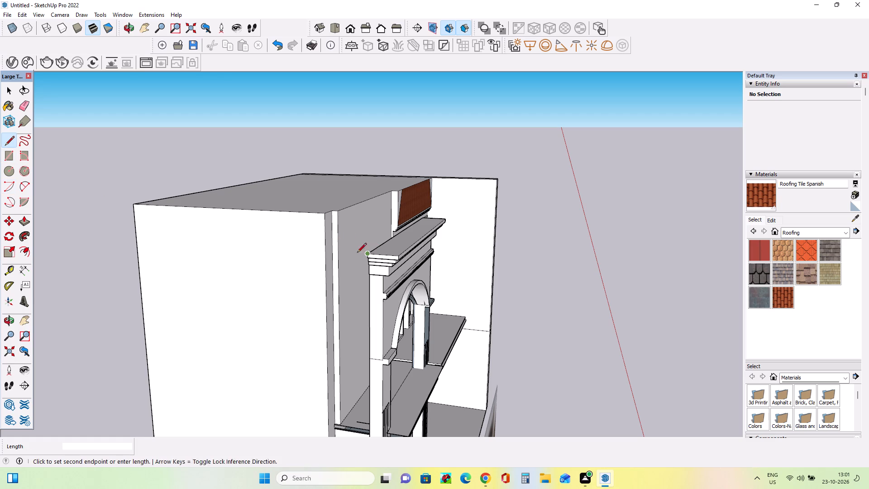
pyautogui.click(329, 250)
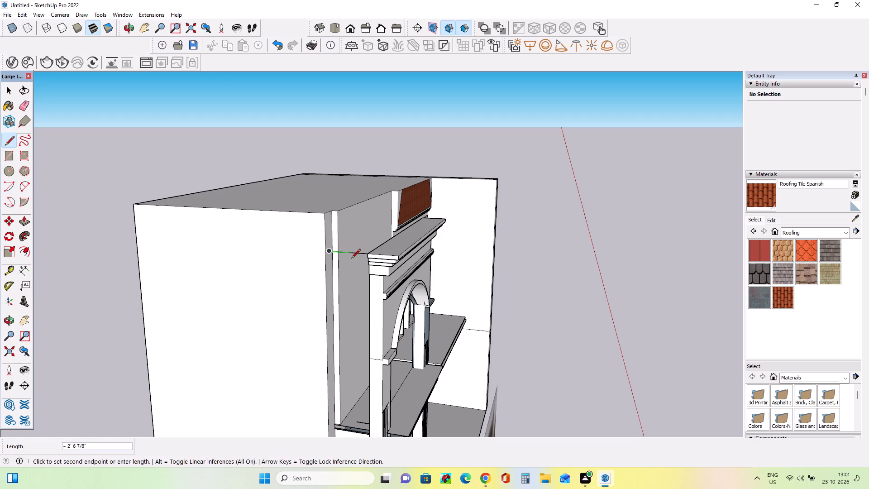
pyautogui.moveTo(348, 261); pyautogui.dragTo(247, 316, button='middle')
pyautogui.moveTo(286, 307); pyautogui.dragTo(353, 336, button='middle')
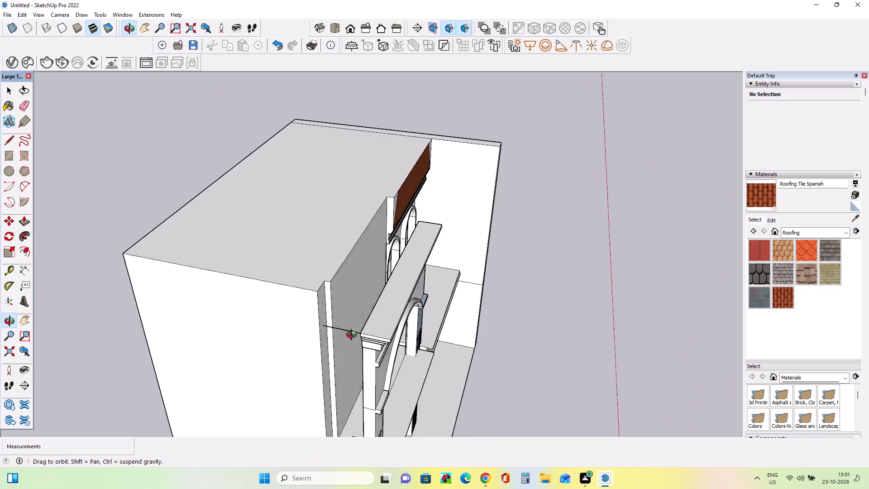
pyautogui.moveTo(353, 336); pyautogui.dragTo(252, 328, button='middle')
pyautogui.moveTo(303, 282); pyautogui.dragTo(345, 265, button='middle')
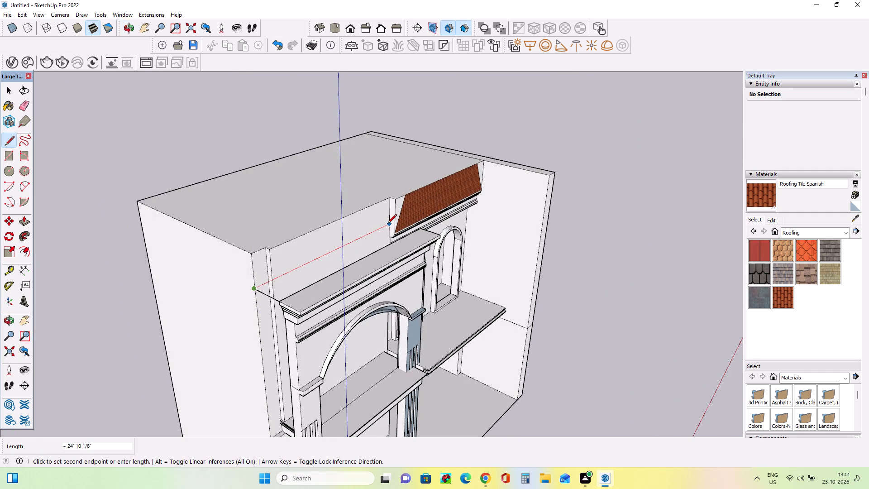
pyautogui.click(388, 224)
pyautogui.moveTo(352, 280); pyautogui.dragTo(391, 263, button='middle')
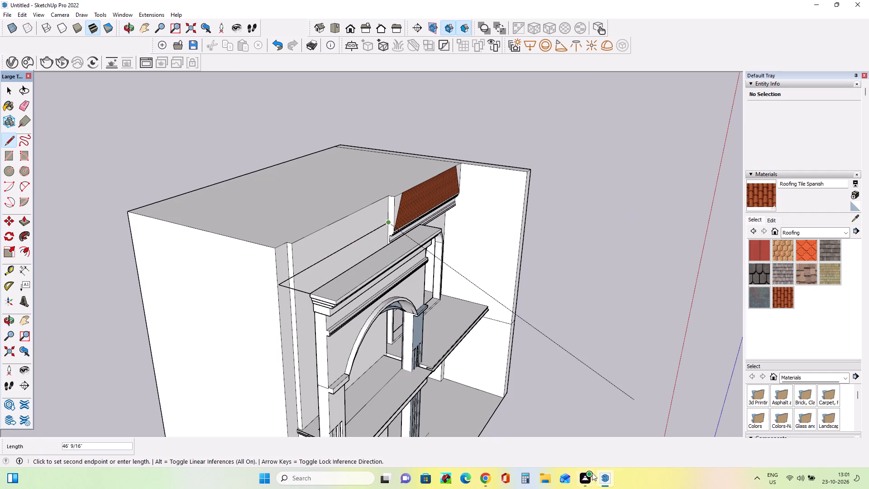
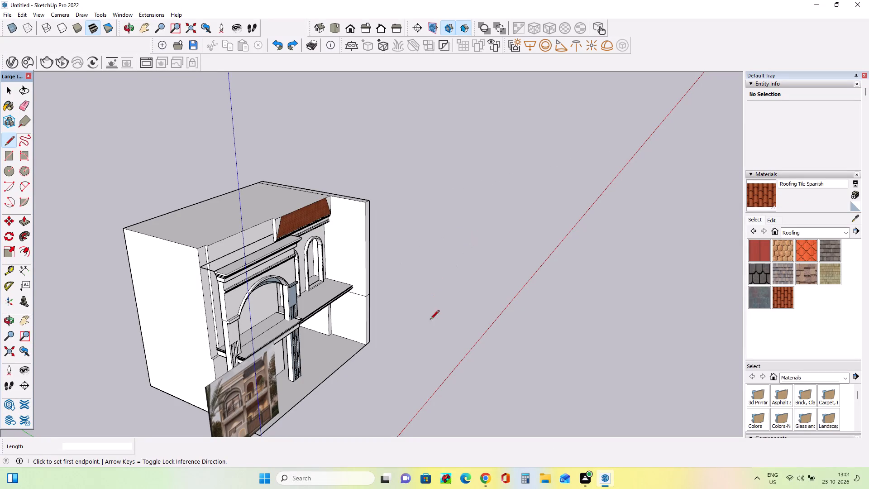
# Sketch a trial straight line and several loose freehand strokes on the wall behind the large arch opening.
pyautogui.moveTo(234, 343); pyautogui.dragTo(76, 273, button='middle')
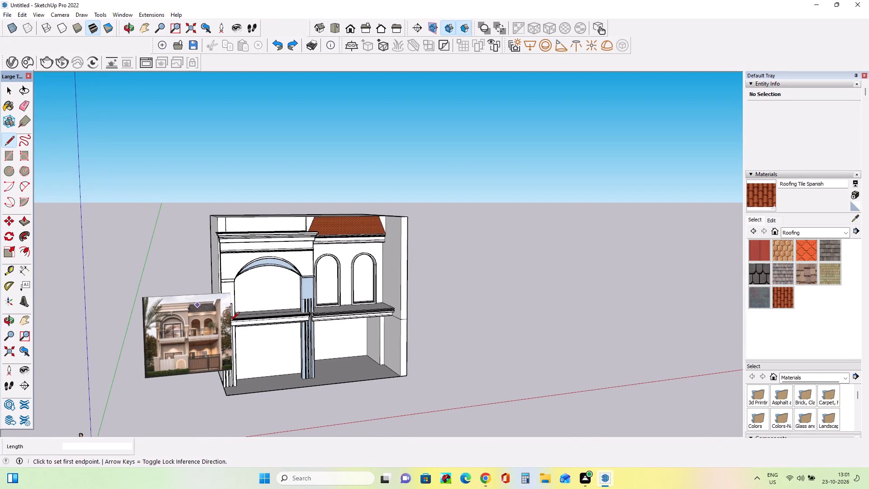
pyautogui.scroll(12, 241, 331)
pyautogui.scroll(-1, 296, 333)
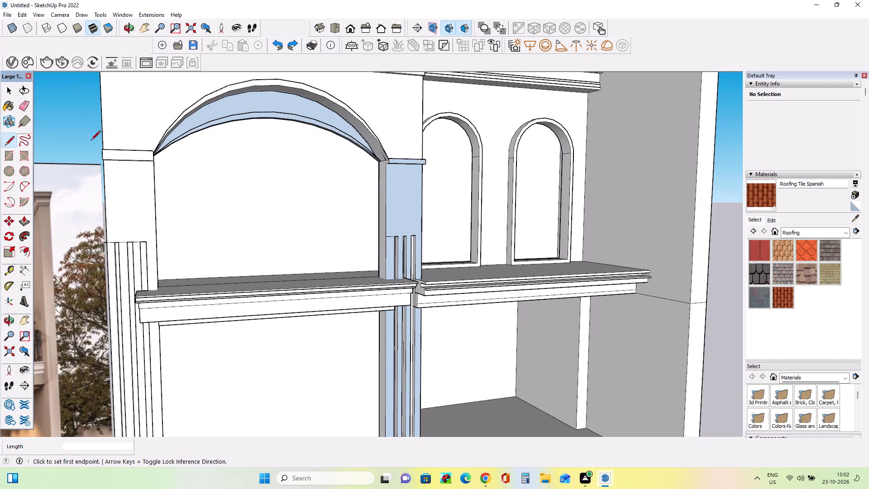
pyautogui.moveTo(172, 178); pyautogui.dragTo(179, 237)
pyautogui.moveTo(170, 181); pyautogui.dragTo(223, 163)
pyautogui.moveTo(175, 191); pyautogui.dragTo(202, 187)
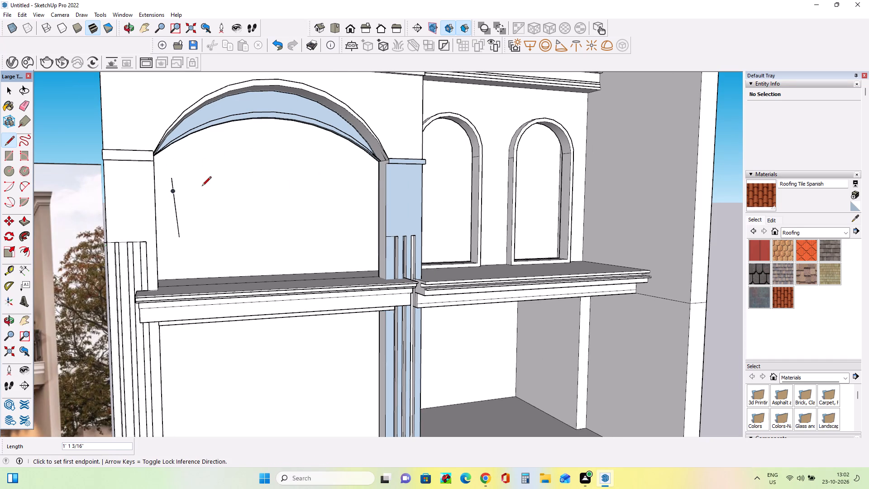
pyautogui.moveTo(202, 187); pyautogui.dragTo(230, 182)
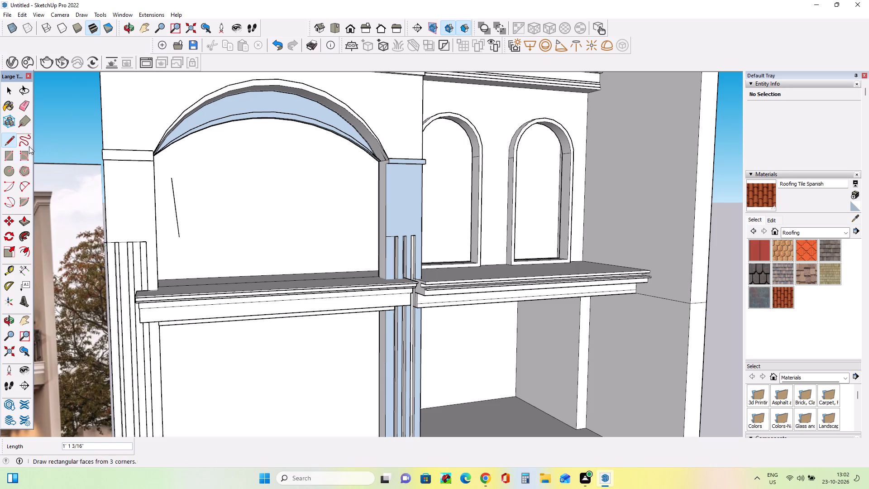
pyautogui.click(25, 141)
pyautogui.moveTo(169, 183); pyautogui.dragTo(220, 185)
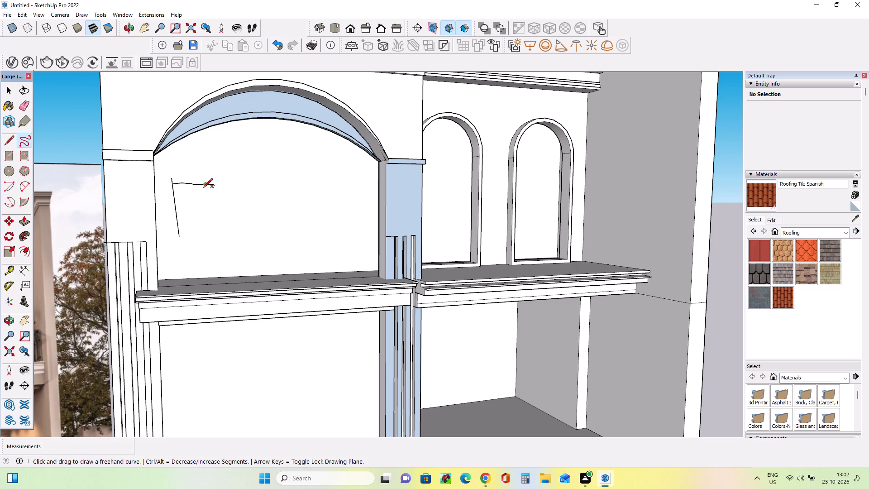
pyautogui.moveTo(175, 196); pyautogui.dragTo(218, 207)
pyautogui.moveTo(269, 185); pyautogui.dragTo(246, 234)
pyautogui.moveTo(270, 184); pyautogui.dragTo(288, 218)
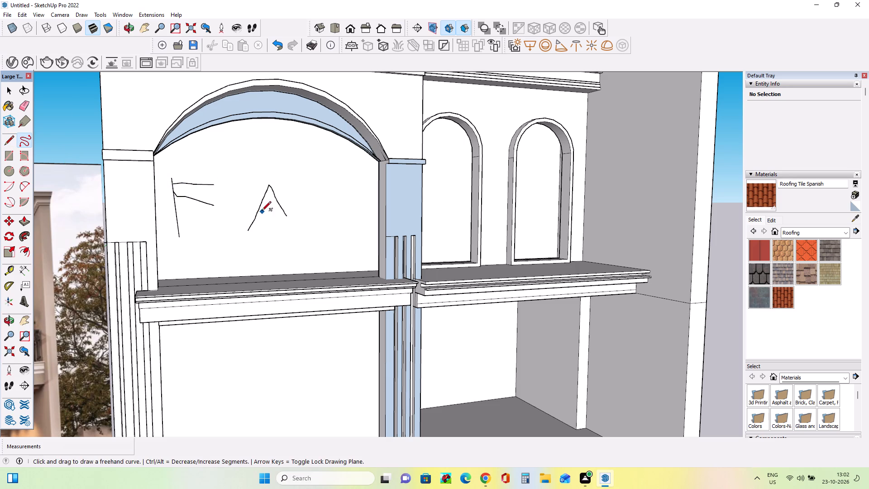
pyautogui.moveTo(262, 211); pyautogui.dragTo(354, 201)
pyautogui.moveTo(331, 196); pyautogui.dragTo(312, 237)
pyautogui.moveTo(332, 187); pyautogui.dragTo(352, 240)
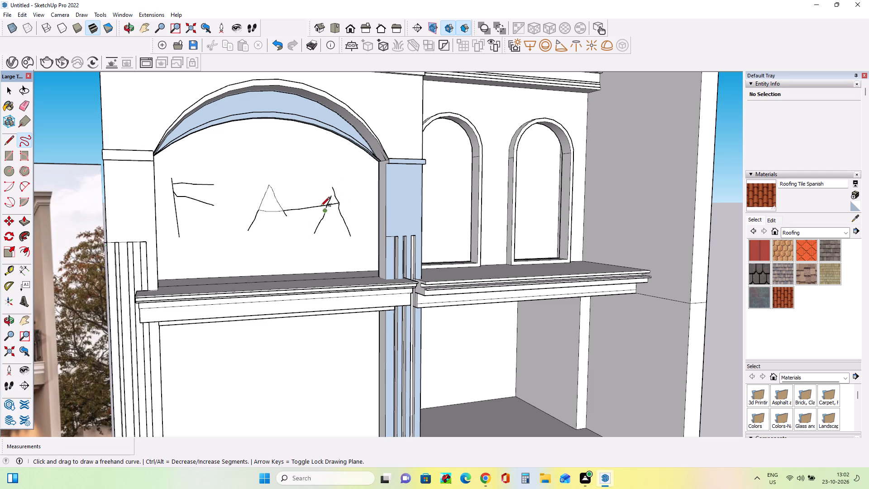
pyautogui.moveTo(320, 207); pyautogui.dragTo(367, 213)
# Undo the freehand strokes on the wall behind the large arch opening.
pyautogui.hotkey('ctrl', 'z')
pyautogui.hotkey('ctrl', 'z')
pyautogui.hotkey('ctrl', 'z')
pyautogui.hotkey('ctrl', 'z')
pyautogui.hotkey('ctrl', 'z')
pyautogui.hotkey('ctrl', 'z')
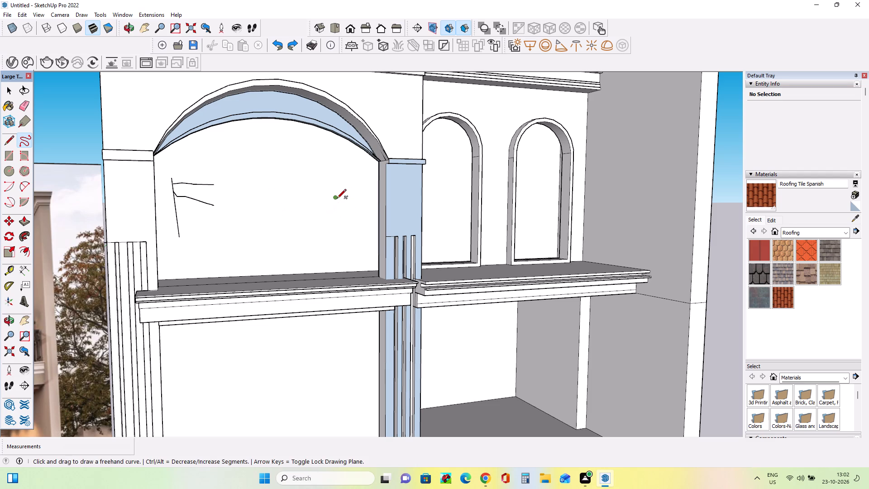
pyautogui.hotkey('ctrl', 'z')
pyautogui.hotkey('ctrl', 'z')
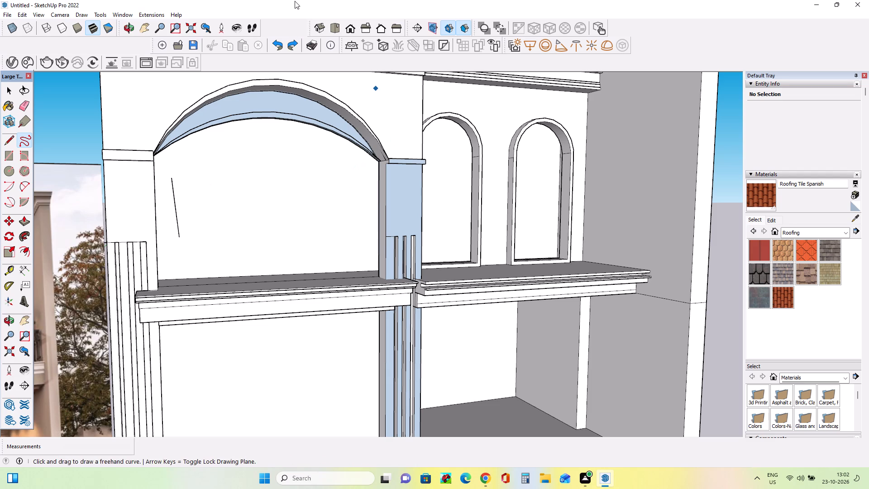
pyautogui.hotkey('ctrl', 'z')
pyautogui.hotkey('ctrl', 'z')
# Undo the connected edges drawn between the arch block cornice's rear corner and the wall behind it.
pyautogui.scroll(-12, 217, 155)
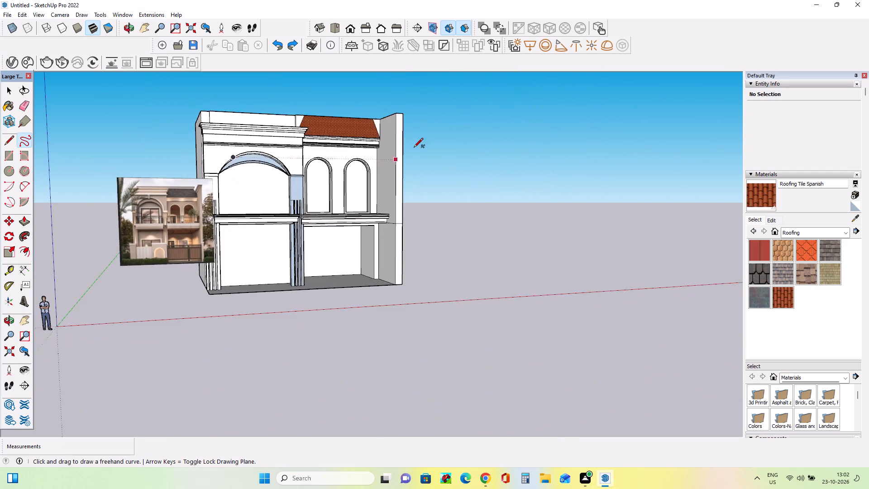
pyautogui.moveTo(434, 180); pyautogui.dragTo(610, 348, button='middle')
pyautogui.scroll(4, 211, 254)
pyautogui.moveTo(241, 275); pyautogui.dragTo(293, 264, button='middle')
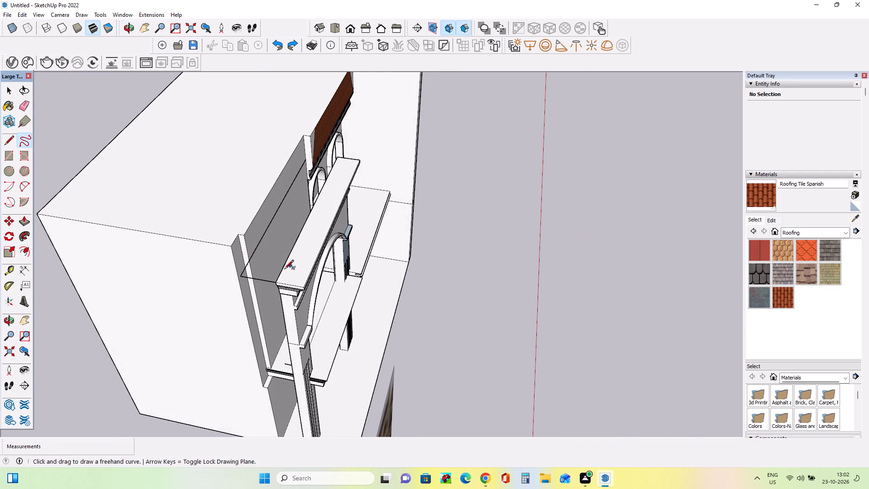
pyautogui.hotkey('ctrl', 'z')
pyautogui.hotkey('ctrl', 'z')
# Draw a 26' 4 7/8" by about 5 7/16" rectangle along the upper rear face of the arch block, below the cornice's top edge.
pyautogui.moveTo(287, 266); pyautogui.dragTo(383, 207, button='middle')
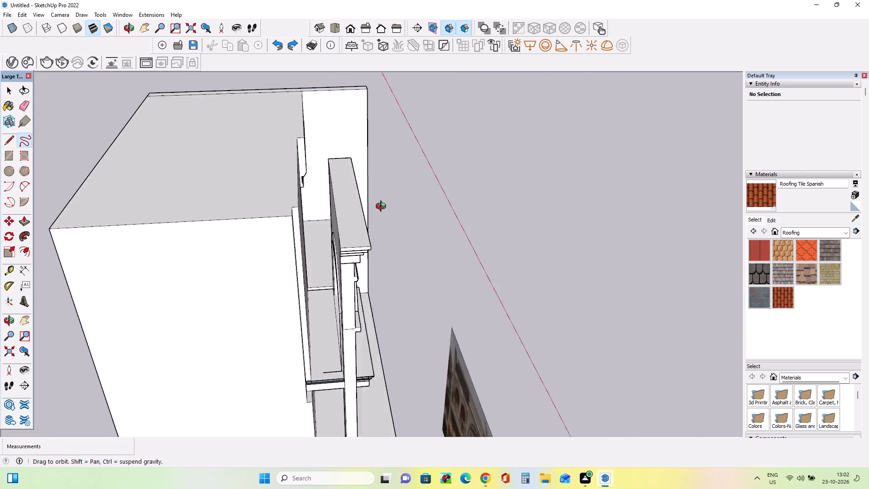
pyautogui.moveTo(383, 207); pyautogui.dragTo(398, 218, button='middle')
pyautogui.scroll(3, 302, 245)
pyautogui.moveTo(358, 257); pyautogui.dragTo(367, 235, button='middle')
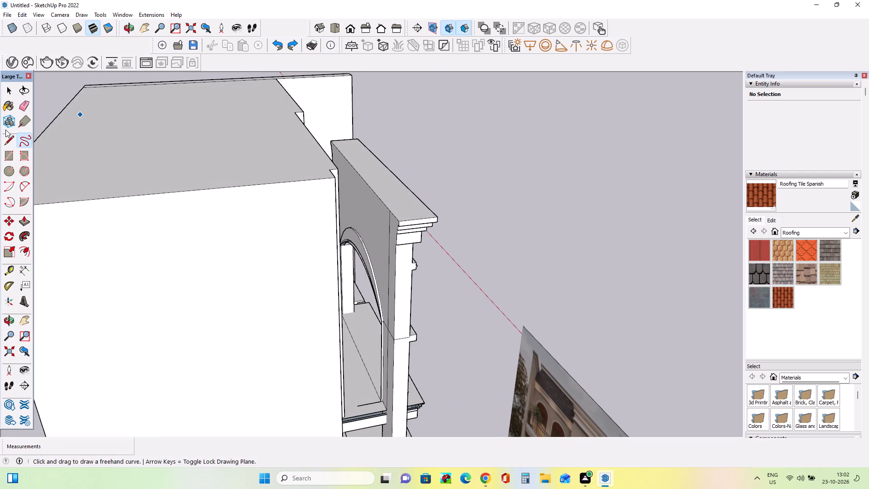
pyautogui.click(8, 157)
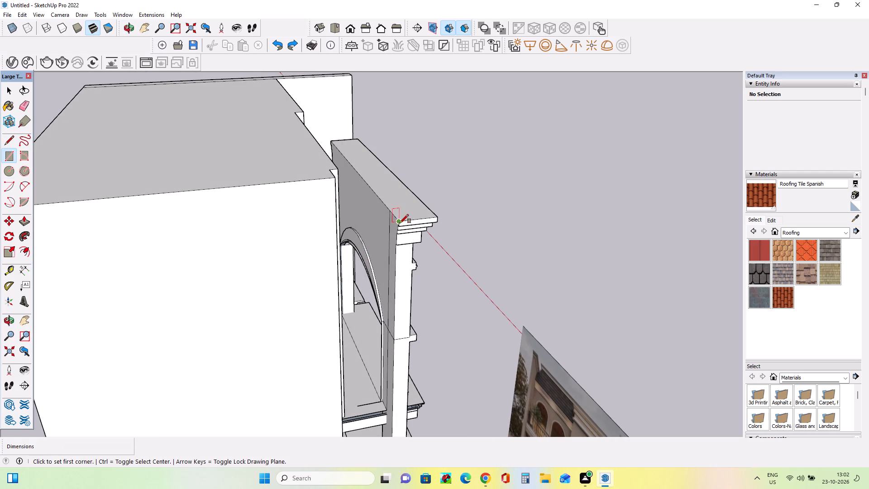
pyautogui.click(400, 223)
pyautogui.moveTo(363, 184); pyautogui.dragTo(332, 190, button='middle')
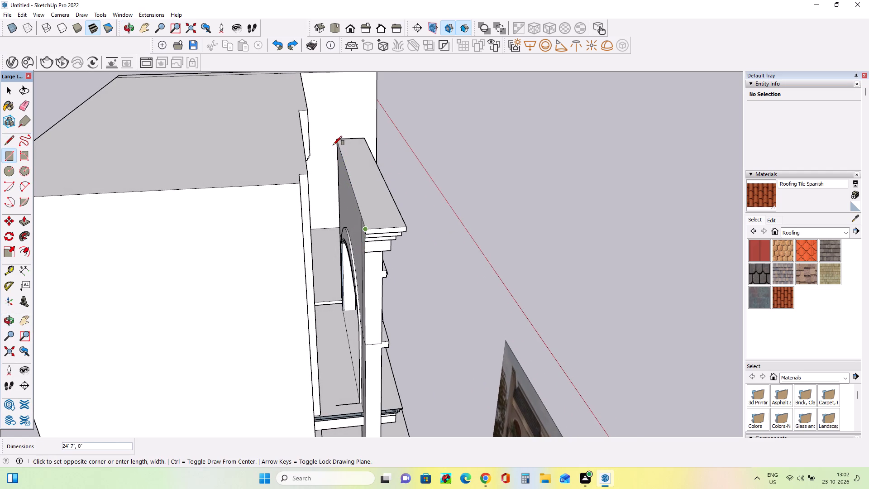
pyautogui.scroll(6, 330, 147)
pyautogui.moveTo(336, 152); pyautogui.dragTo(380, 178, button='middle')
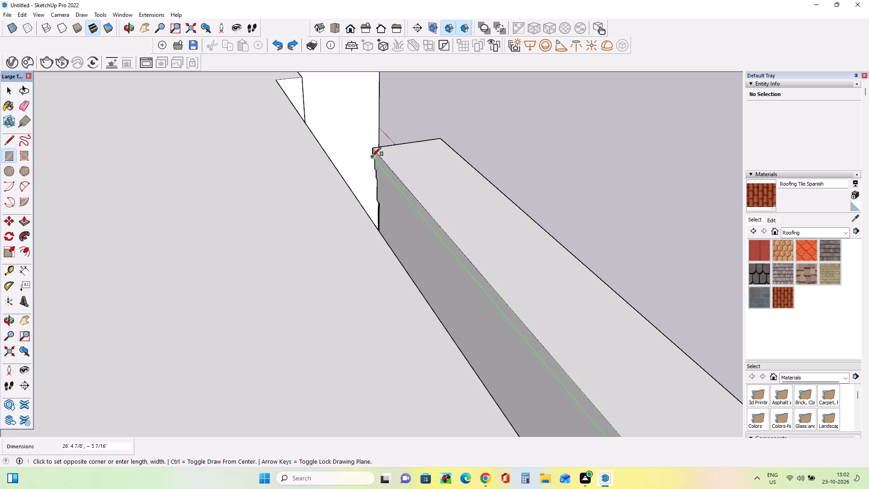
pyautogui.click(372, 156)
# Push/Pull the thin rear strip of the arch block about 3' 2 7/16" back toward the wall.
pyautogui.click(25, 224)
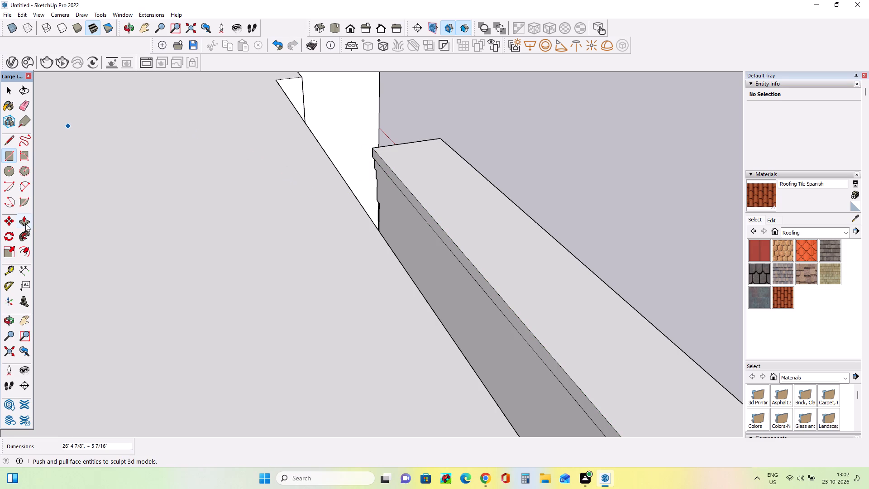
pyautogui.moveTo(446, 235); pyautogui.dragTo(363, 266)
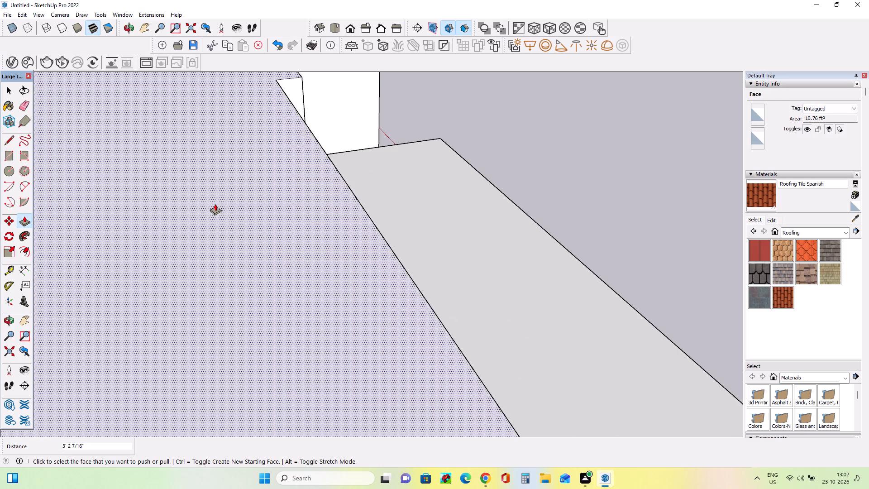
# Push/Pull the top face of the arch block's cornice slab upward about 2' 5 11/16".
pyautogui.scroll(-10, 215, 204)
pyautogui.moveTo(629, 252); pyautogui.dragTo(258, 199, button='middle')
pyautogui.scroll(-3, 267, 182)
pyautogui.moveTo(282, 148); pyautogui.dragTo(284, 173, button='middle')
pyautogui.moveTo(284, 178); pyautogui.dragTo(283, 154)
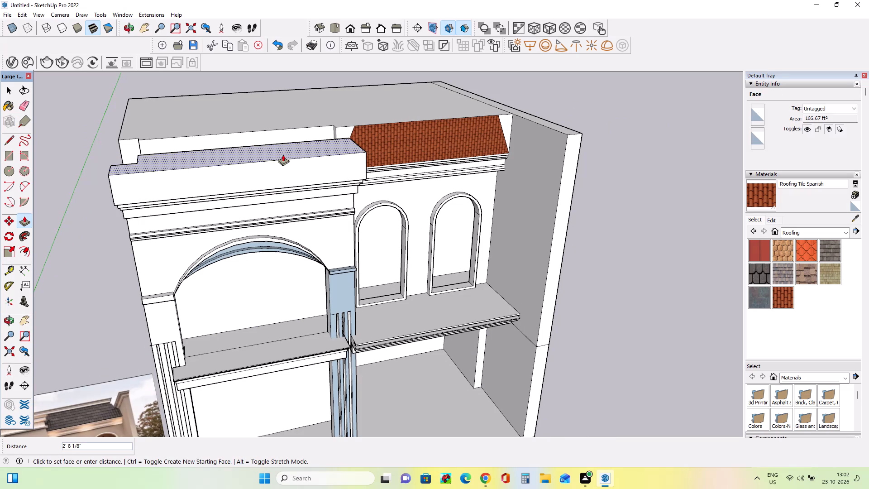
pyautogui.moveTo(283, 154); pyautogui.dragTo(283, 156)
# Compare the height of the raised slab above the arch with the wall, tiled roof and reference photo.
pyautogui.moveTo(230, 187); pyautogui.dragTo(256, 113, button='middle')
pyautogui.scroll(-4, 256, 114)
pyautogui.moveTo(263, 133); pyautogui.dragTo(262, 159, button='middle')
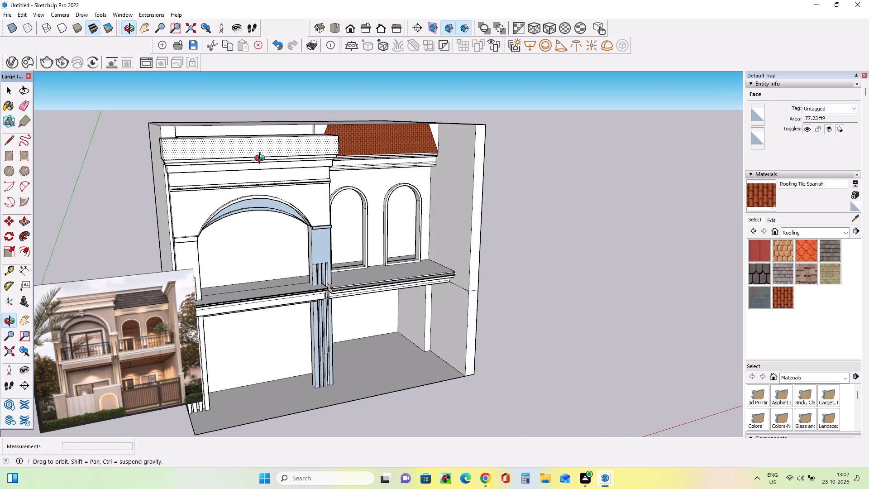
pyautogui.moveTo(262, 159); pyautogui.dragTo(261, 159, button='middle')
pyautogui.moveTo(316, 142); pyautogui.dragTo(322, 167, button='middle')
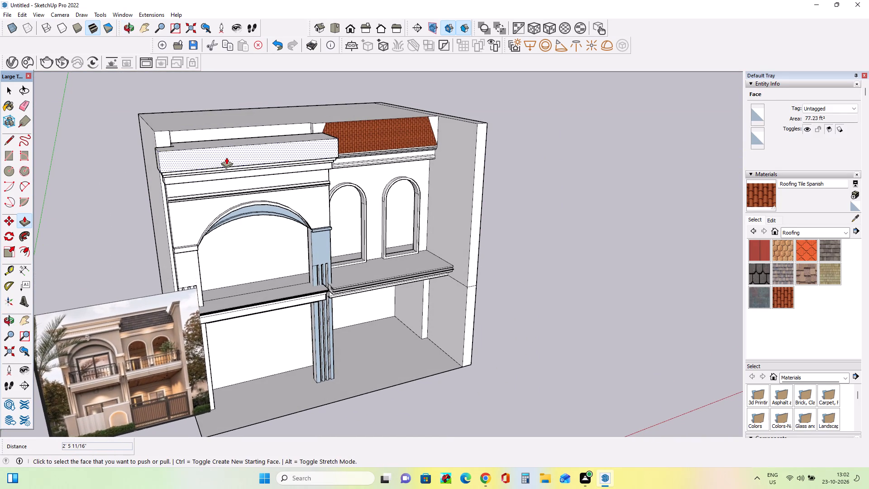
pyautogui.moveTo(244, 153); pyautogui.dragTo(328, 187, button='middle')
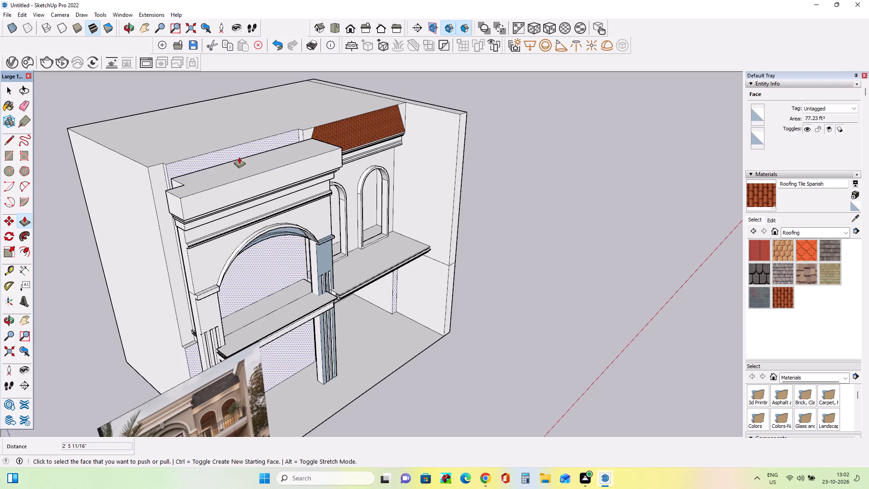
pyautogui.moveTo(321, 156); pyautogui.dragTo(195, 75, button='middle')
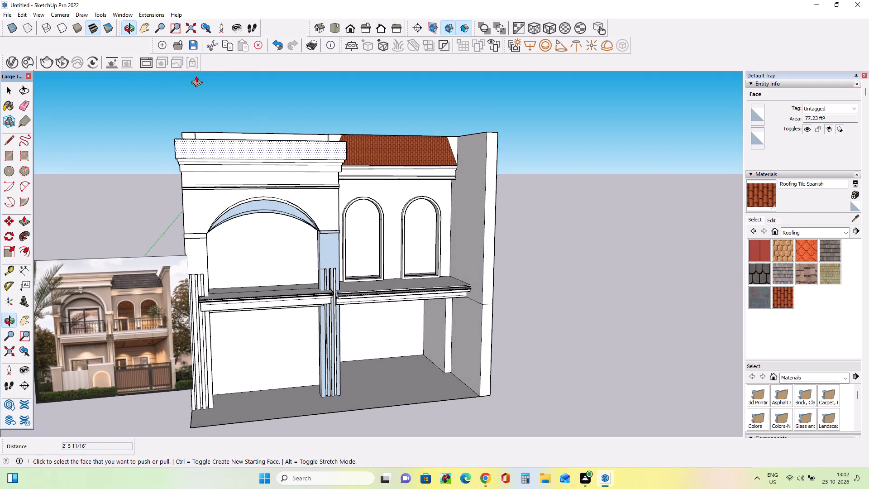
pyautogui.scroll(-3, 264, 95)
pyautogui.moveTo(338, 122); pyautogui.dragTo(345, 162, button='middle')
pyautogui.scroll(3, 215, 134)
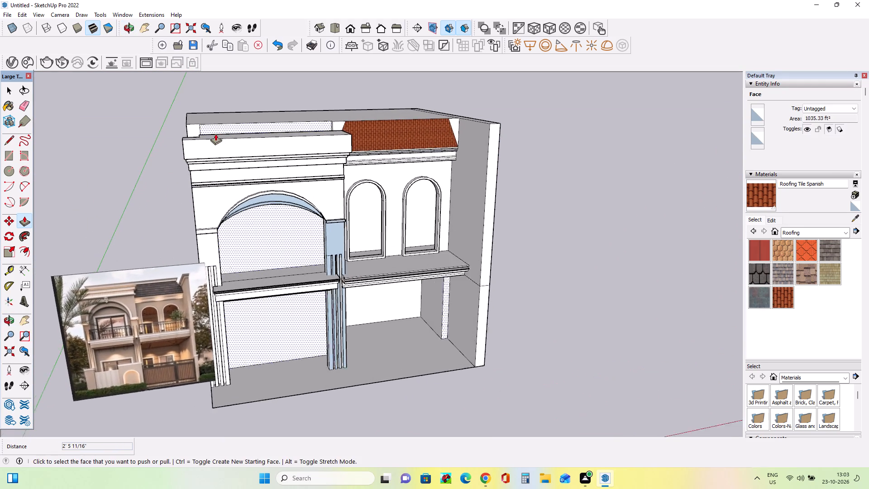
# Push/Pull the top face of the arch block's slab down by about 1' 7 7/16".
pyautogui.moveTo(308, 139); pyautogui.dragTo(331, 186, button='middle')
pyautogui.moveTo(307, 145); pyautogui.dragTo(308, 153)
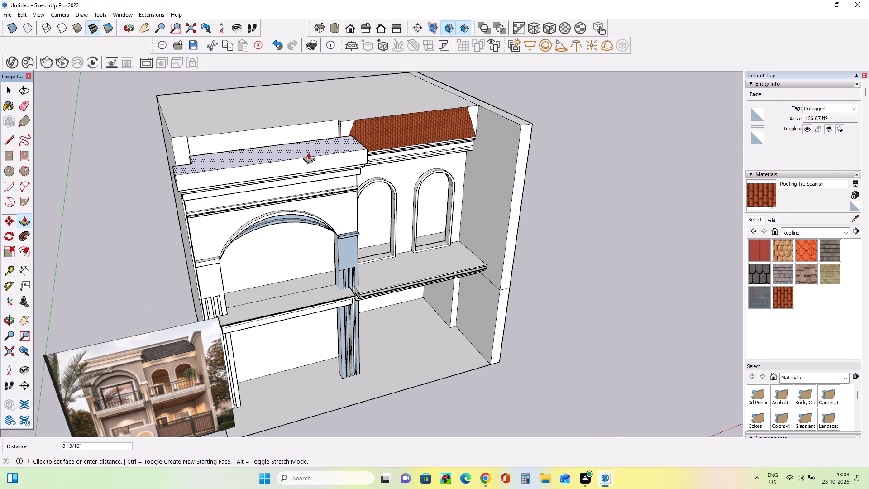
pyautogui.moveTo(308, 153); pyautogui.dragTo(310, 156)
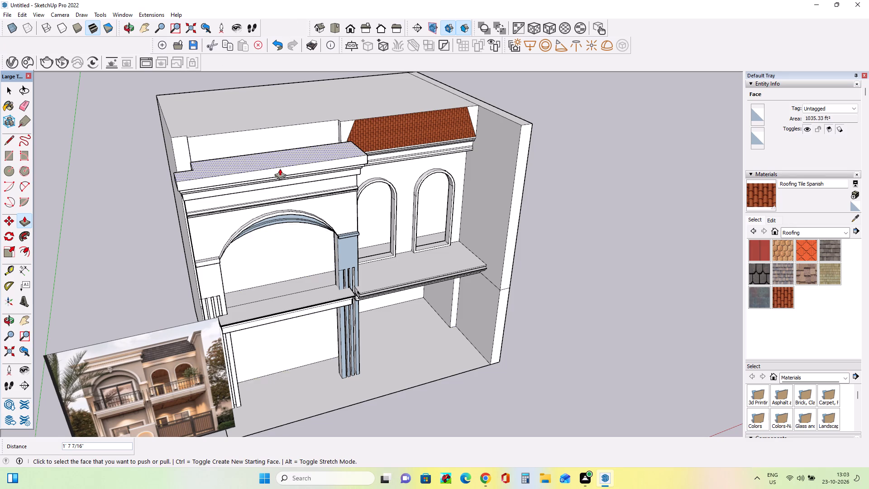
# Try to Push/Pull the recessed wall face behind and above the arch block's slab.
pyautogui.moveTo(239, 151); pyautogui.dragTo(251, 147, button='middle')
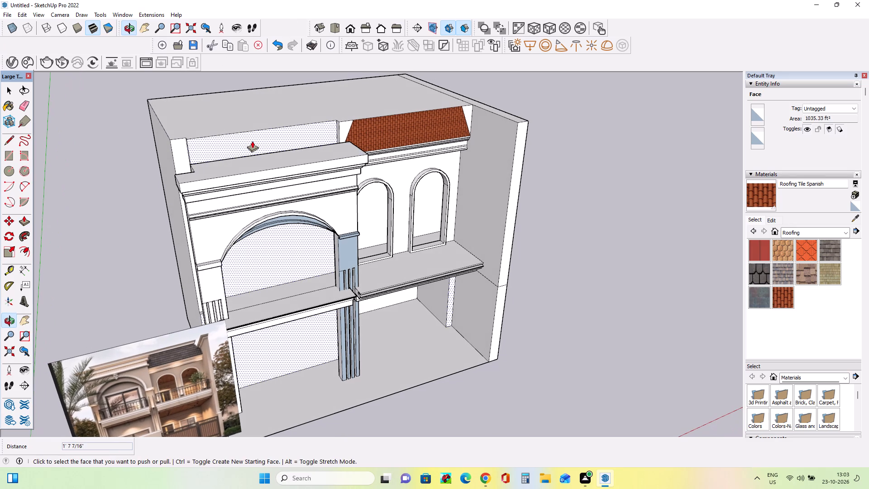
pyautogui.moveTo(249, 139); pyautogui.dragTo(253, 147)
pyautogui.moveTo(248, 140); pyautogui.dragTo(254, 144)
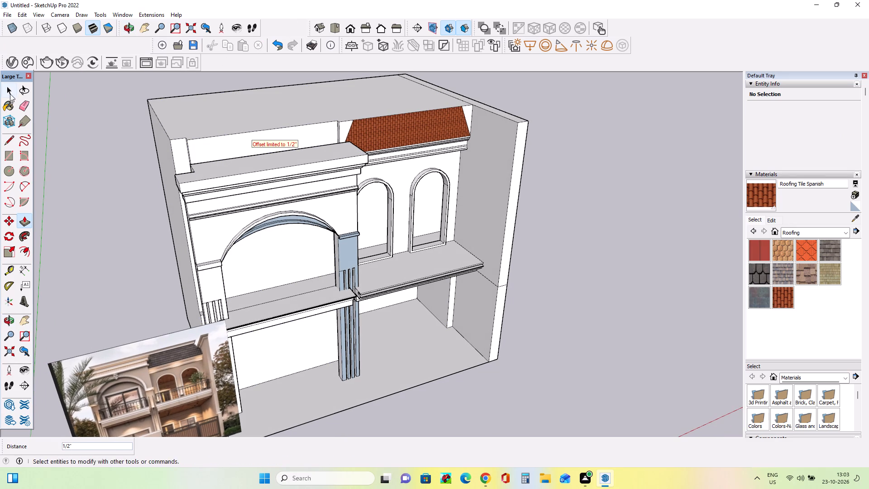
# Draw a horizontal line across the full width of the recessed wall face above the arch block's slab.
pyautogui.click(5, 139)
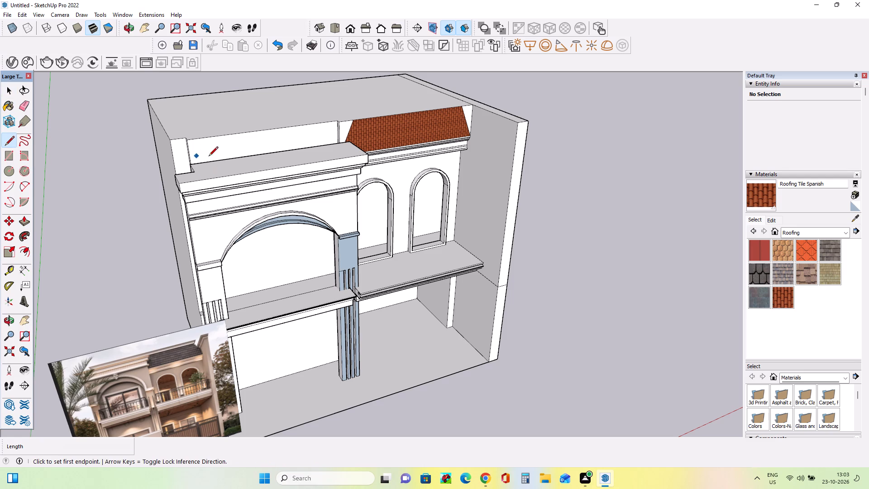
pyautogui.moveTo(209, 157); pyautogui.dragTo(95, 191, button='middle')
pyautogui.scroll(6, 224, 124)
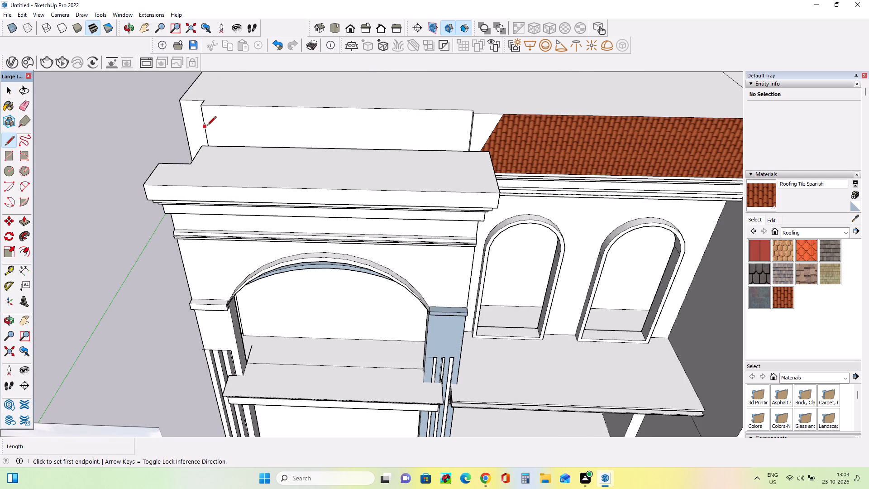
pyautogui.click(207, 126)
pyautogui.click(469, 131)
pyautogui.moveTo(460, 171); pyautogui.dragTo(499, 144, button='middle')
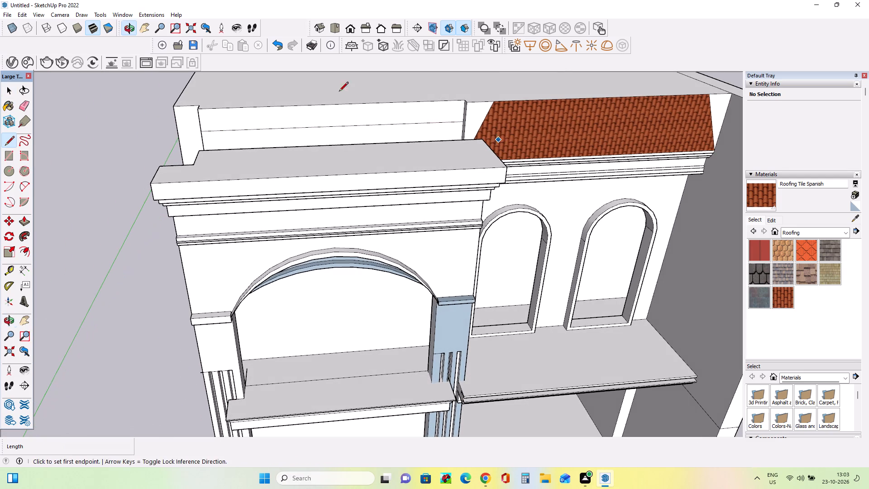
# Push/Pull the wall strip above the new line forward about 10' 5 7/16" over the arch block's slab.
pyautogui.click(27, 222)
pyautogui.moveTo(313, 134); pyautogui.dragTo(312, 144)
pyautogui.moveTo(287, 112); pyautogui.dragTo(286, 157)
pyautogui.moveTo(284, 117); pyautogui.dragTo(286, 156)
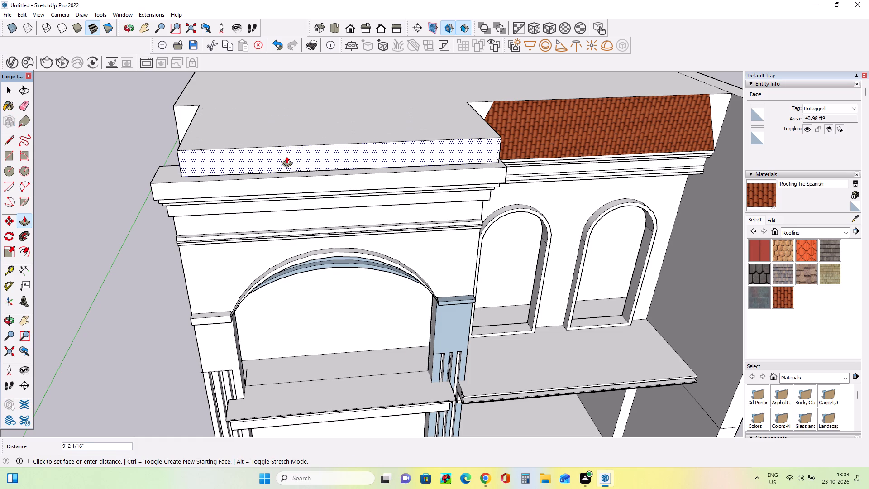
pyautogui.moveTo(286, 156); pyautogui.dragTo(286, 163)
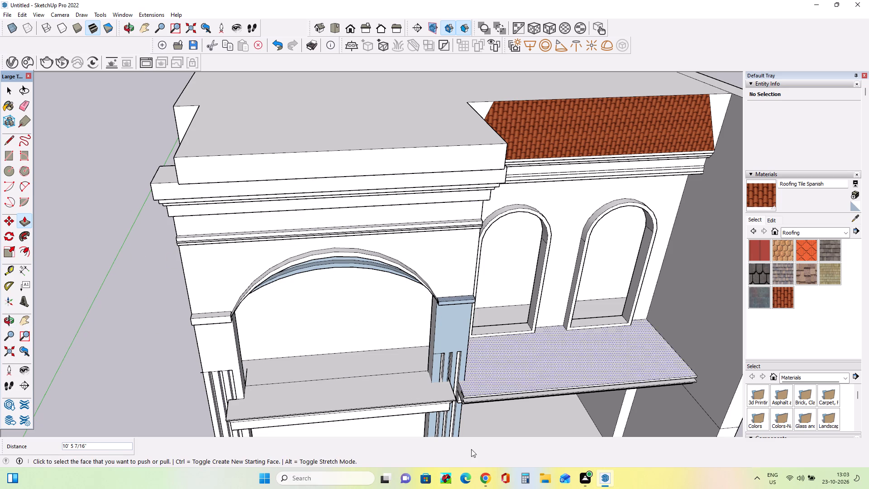
# Push/Pull the front face of the overhanging wall strip back about 6' 10".
pyautogui.moveTo(294, 244); pyautogui.dragTo(267, 202, button='middle')
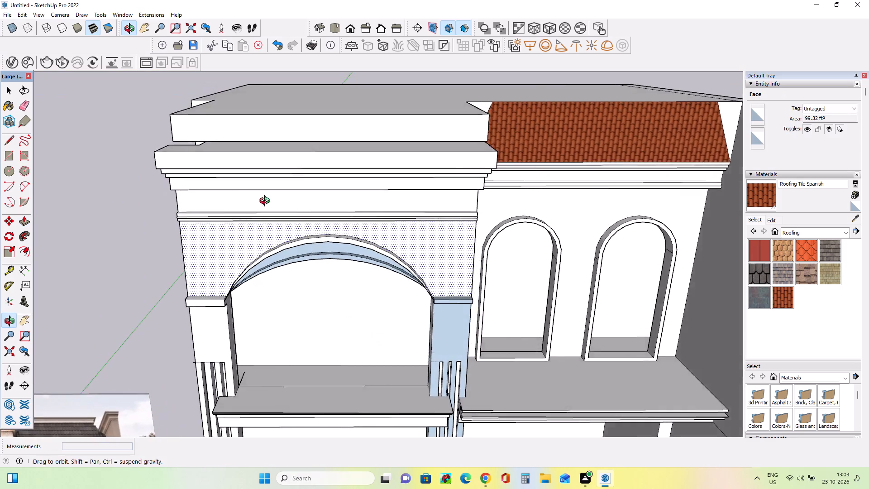
pyautogui.moveTo(267, 202); pyautogui.dragTo(463, 223, button='middle')
pyautogui.moveTo(370, 158); pyautogui.dragTo(293, 147)
pyautogui.moveTo(248, 178); pyautogui.dragTo(246, 108, button='middle')
# Push/Pull the underside of the projecting wall strip down toward the arch block's slab, about 9 7/16" and another 6 1/2".
pyautogui.scroll(3, 256, 93)
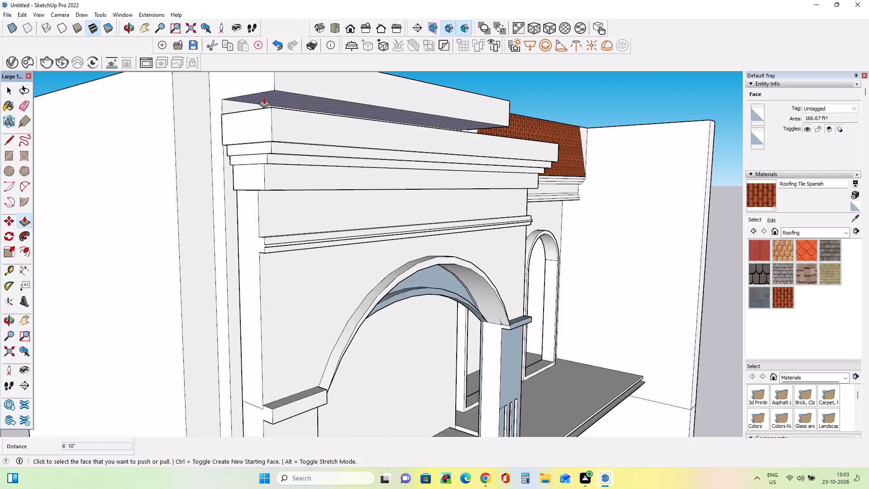
pyautogui.scroll(2, 264, 97)
pyautogui.scroll(-1, 268, 98)
pyautogui.scroll(1, 268, 98)
pyautogui.moveTo(316, 118); pyautogui.dragTo(314, 146, button='middle')
pyautogui.moveTo(290, 115); pyautogui.dragTo(293, 91, button='middle')
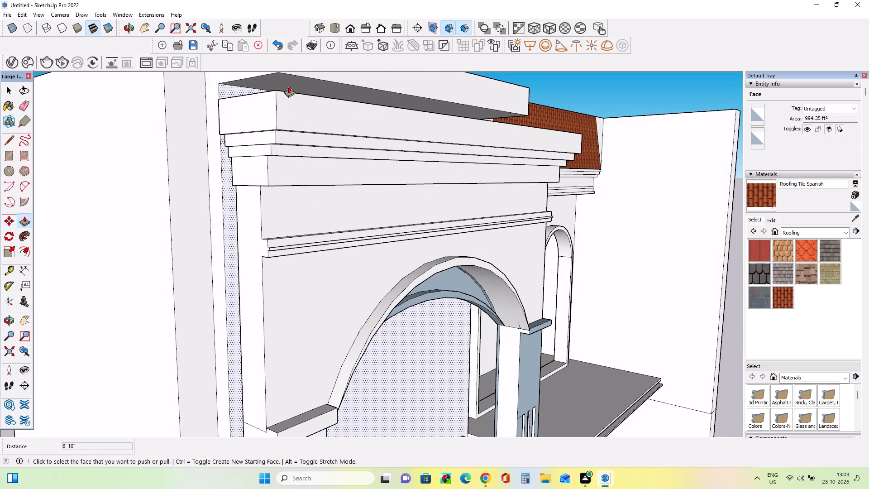
pyautogui.moveTo(289, 86); pyautogui.dragTo(291, 103)
pyautogui.scroll(1, 368, 153)
pyautogui.moveTo(364, 164); pyautogui.dragTo(239, 259, button='middle')
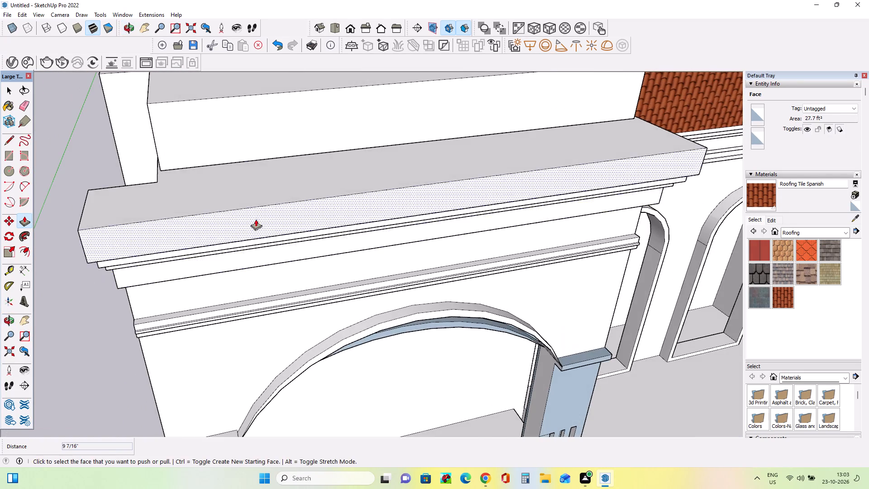
pyautogui.moveTo(286, 156); pyautogui.dragTo(359, 127, button='middle')
pyautogui.moveTo(213, 167); pyautogui.dragTo(320, 120, button='middle')
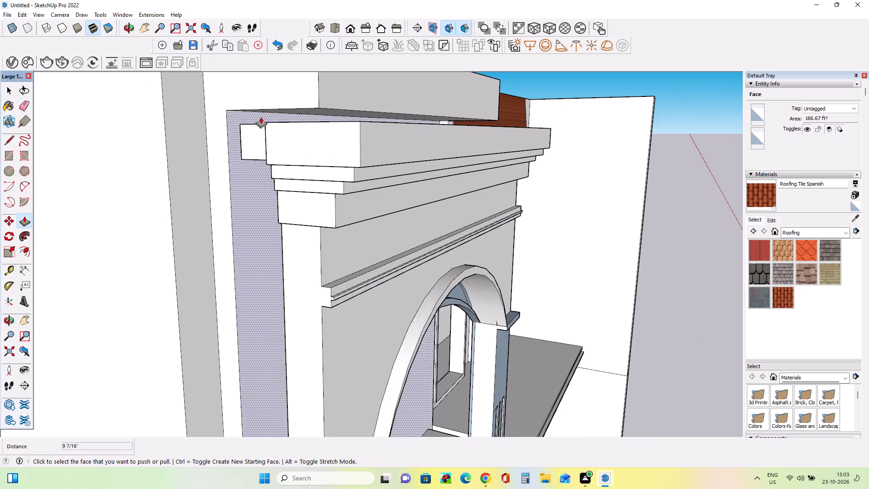
pyautogui.scroll(3, 261, 117)
pyautogui.moveTo(283, 106); pyautogui.dragTo(288, 92, button='middle')
pyautogui.moveTo(254, 106); pyautogui.dragTo(259, 120)
# Compare the upper wall block above the arch with the tiled roof and the reference photo.
pyautogui.moveTo(314, 141); pyautogui.dragTo(125, 206, button='middle')
pyautogui.scroll(-2, 115, 206)
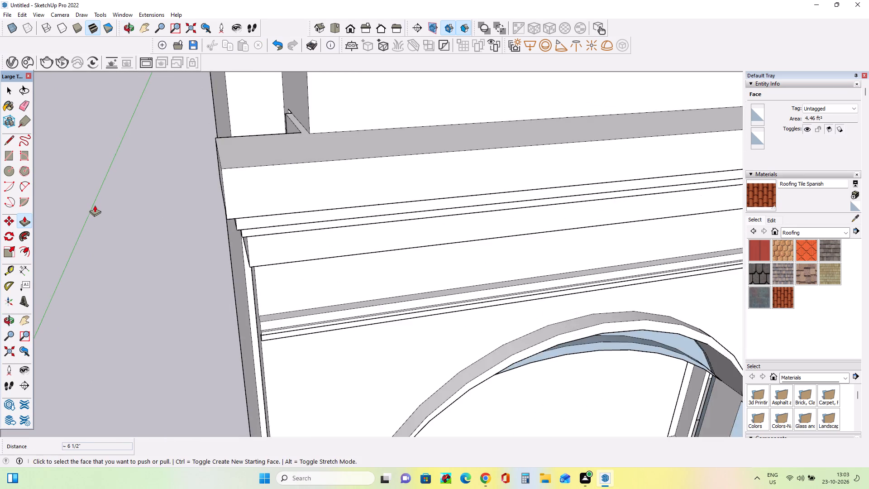
pyautogui.scroll(-7, 95, 205)
pyautogui.moveTo(503, 198); pyautogui.dragTo(477, 125, button='middle')
pyautogui.scroll(-1, 463, 130)
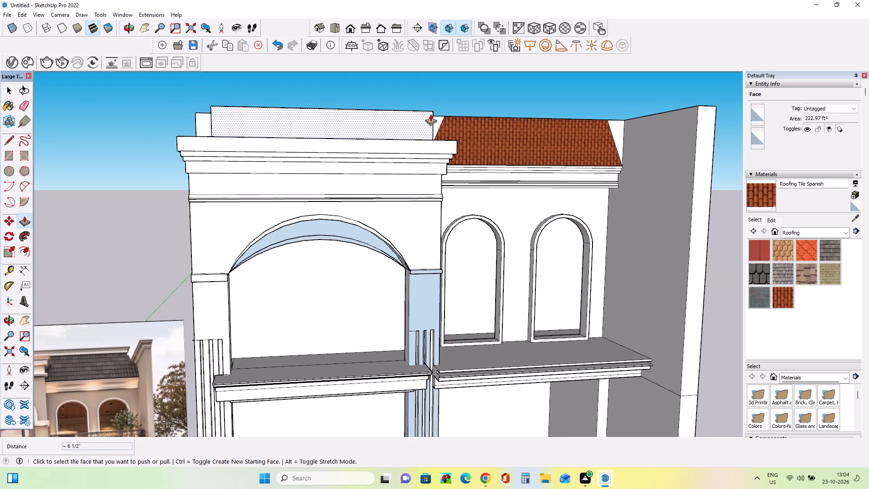
pyautogui.moveTo(433, 122); pyautogui.dragTo(444, 155, button='middle')
pyautogui.scroll(-2, 454, 153)
pyautogui.moveTo(455, 153); pyautogui.dragTo(455, 159, button='middle')
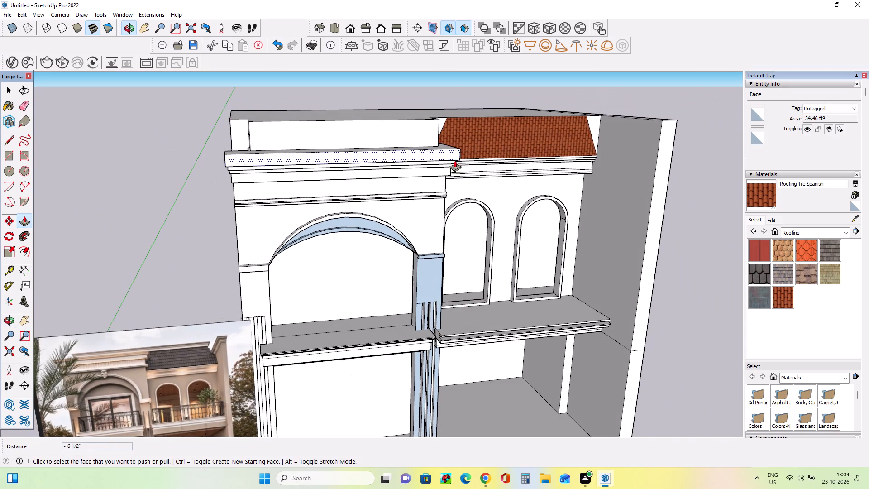
pyautogui.scroll(1, 302, 153)
pyautogui.moveTo(328, 161); pyautogui.dragTo(330, 172, button='middle')
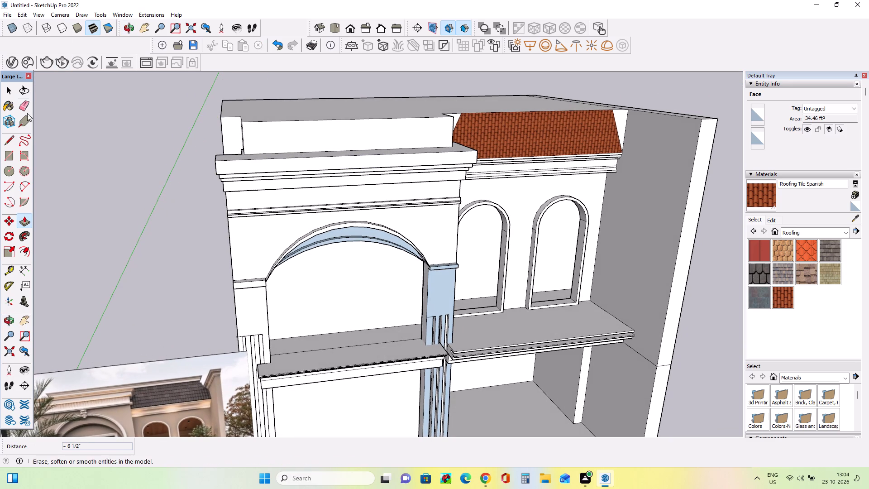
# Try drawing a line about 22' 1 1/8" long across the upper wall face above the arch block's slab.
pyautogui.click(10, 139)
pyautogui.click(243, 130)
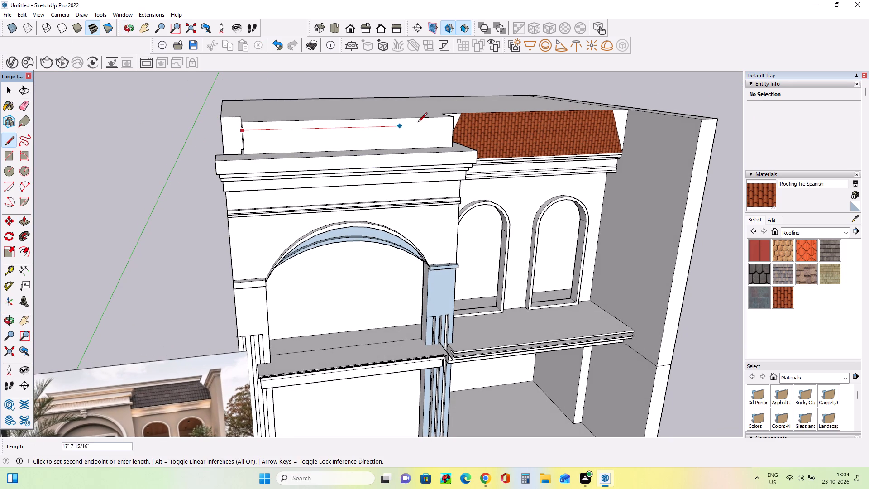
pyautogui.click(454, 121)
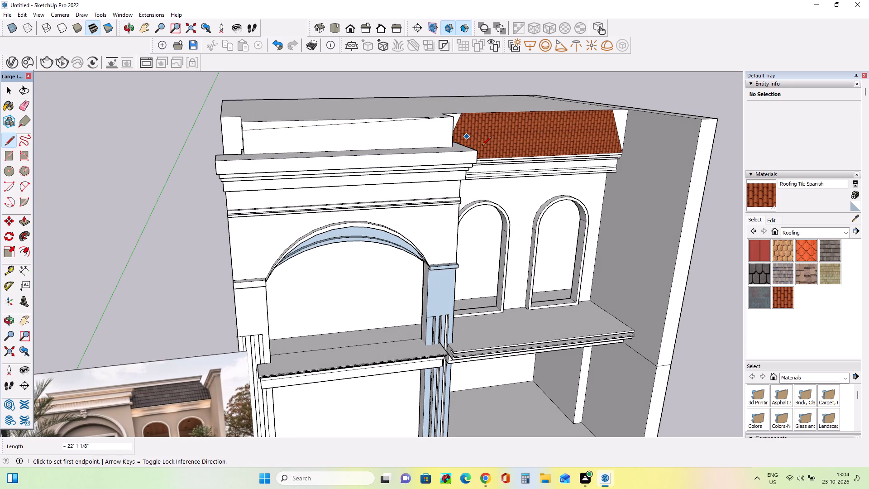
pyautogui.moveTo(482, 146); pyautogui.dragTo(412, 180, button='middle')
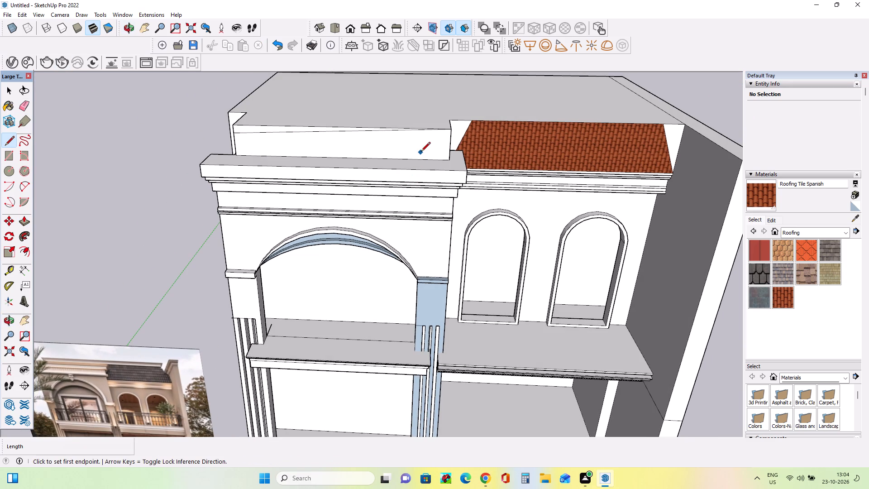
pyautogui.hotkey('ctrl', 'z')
# Push/Pull the building's flat roof top face upward about 1' 7 5/8".
pyautogui.moveTo(304, 114); pyautogui.dragTo(310, 120, button='middle')
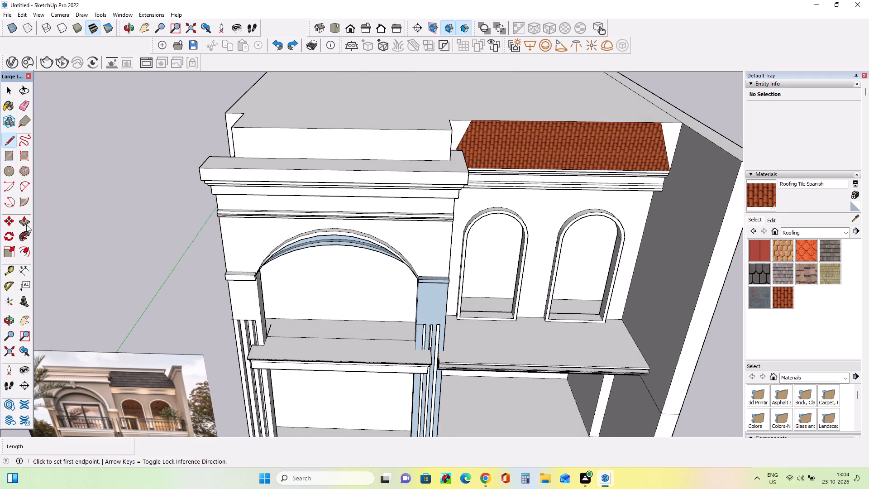
pyautogui.click(20, 221)
pyautogui.moveTo(317, 109); pyautogui.dragTo(320, 94)
# Draw a rectangle about 48' 3/4" by 25' 1 3/4" on the flat roof, from the front corner beside the side wall to the opposite rear corner.
pyautogui.moveTo(472, 116); pyautogui.dragTo(480, 59, button='middle')
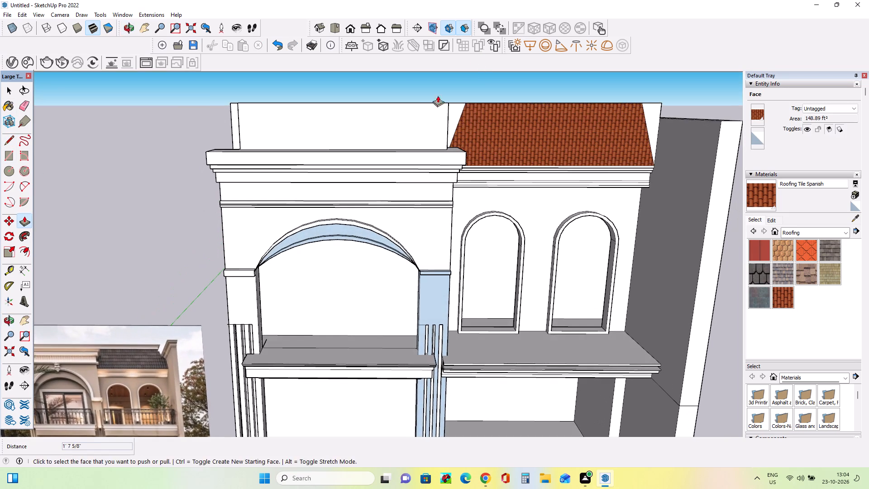
pyautogui.moveTo(402, 114); pyautogui.dragTo(428, 114, button='middle')
pyautogui.moveTo(563, 104); pyautogui.dragTo(549, 159, button='middle')
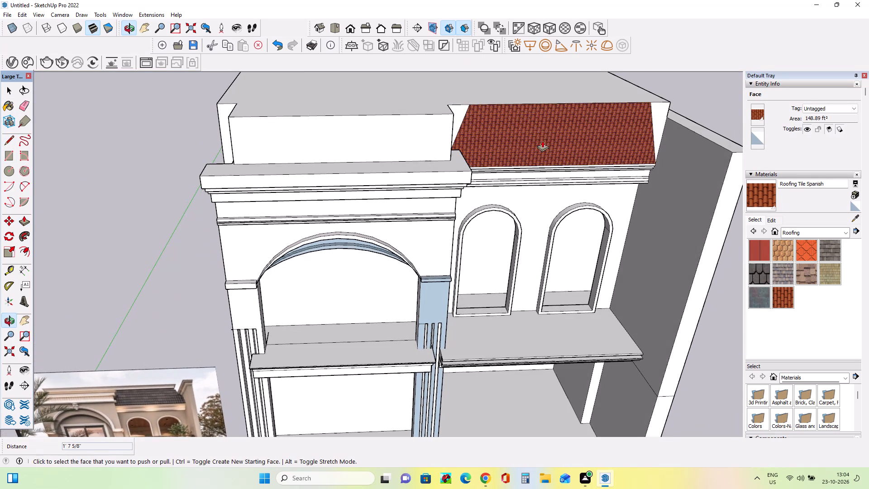
pyautogui.moveTo(518, 103); pyautogui.dragTo(524, 128, button='middle')
pyautogui.click(8, 159)
pyautogui.moveTo(271, 216); pyautogui.dragTo(288, 312, button='middle')
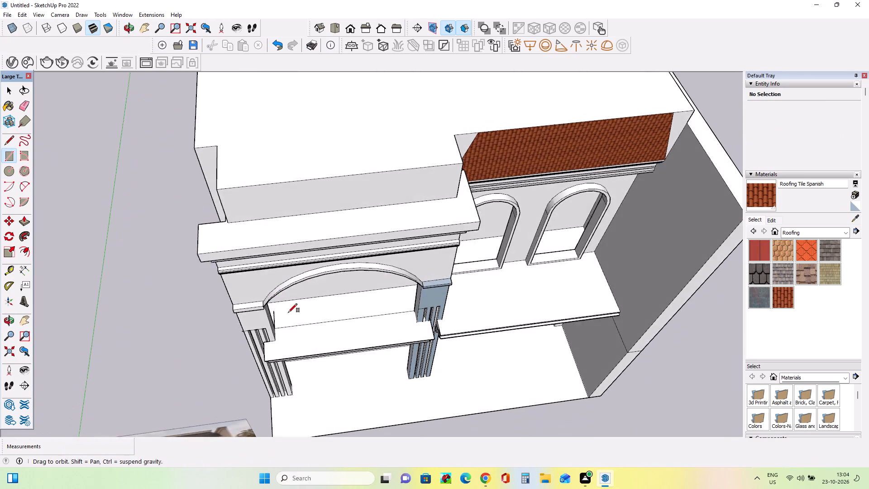
pyautogui.moveTo(288, 312); pyautogui.dragTo(288, 312, button='middle')
pyautogui.scroll(-3, 349, 194)
pyautogui.scroll(-2, 389, 171)
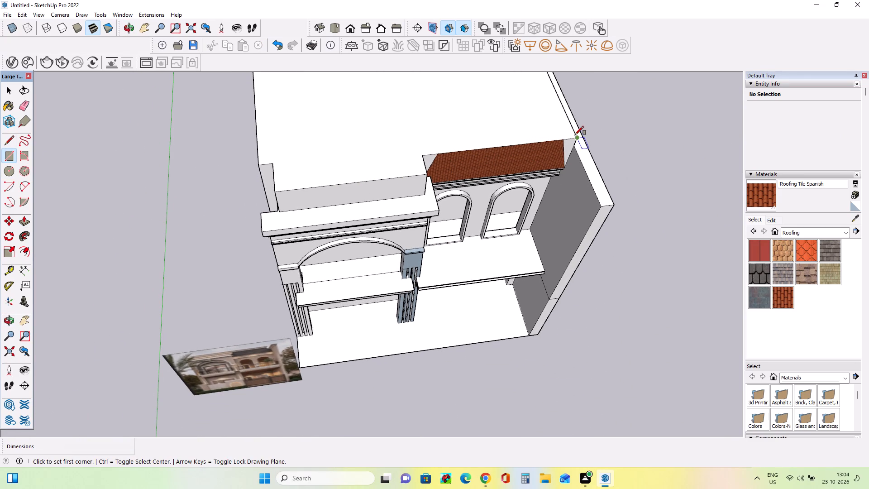
pyautogui.click(574, 134)
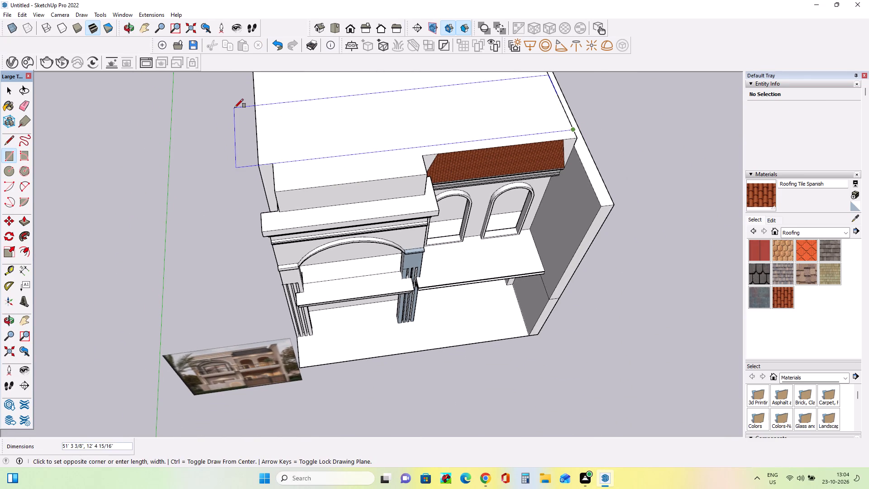
pyautogui.scroll(-4, 235, 109)
pyautogui.scroll(1, 235, 109)
pyautogui.scroll(-7, 235, 109)
pyautogui.click(244, 83)
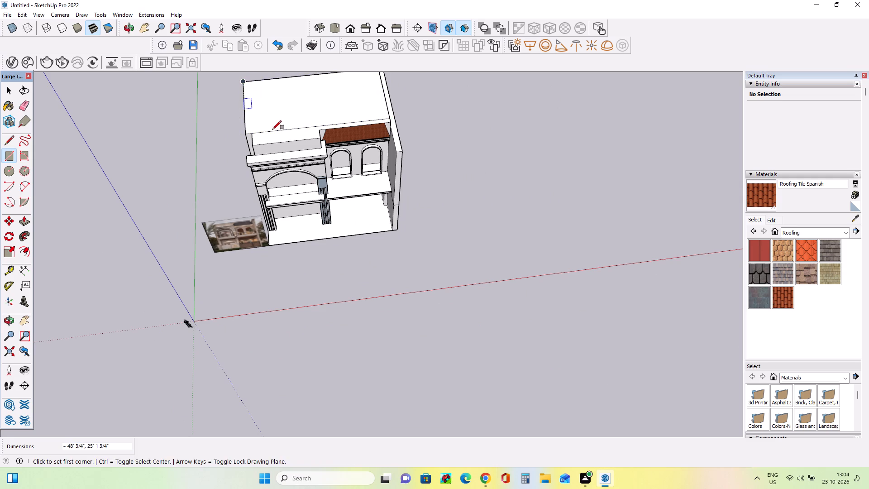
# Push/Pull the rectangle on the flat roof upward about 8 1/2" to form a roof slab.
pyautogui.moveTo(272, 130); pyautogui.dragTo(293, 113, button='middle')
pyautogui.click(23, 216)
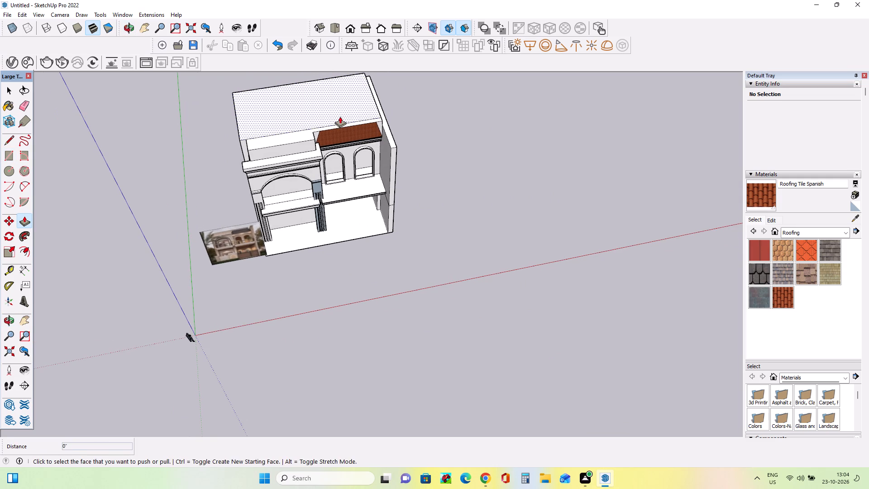
pyautogui.moveTo(340, 116); pyautogui.dragTo(344, 115)
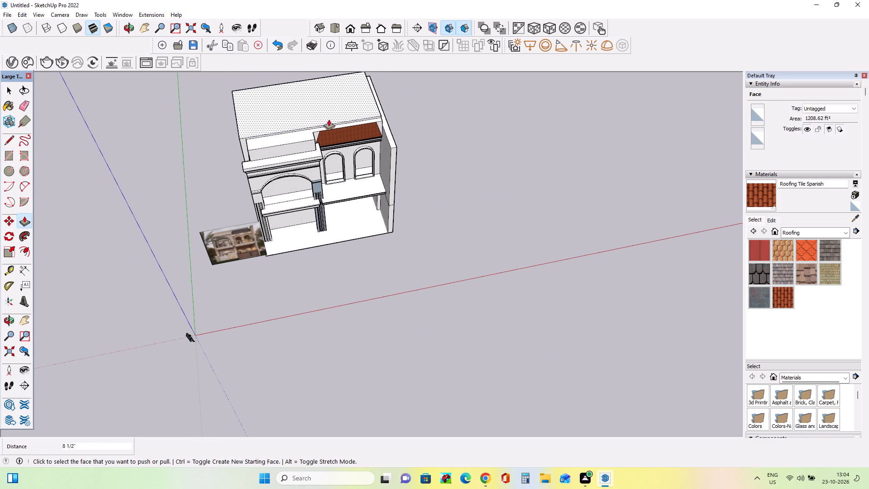
# Push/Pull the raised roof slab's front face forward about 1' 8 11/16" and another 7 5/16".
pyautogui.scroll(7, 286, 138)
pyautogui.moveTo(286, 138); pyautogui.dragTo(286, 88, button='middle')
pyautogui.scroll(3, 290, 110)
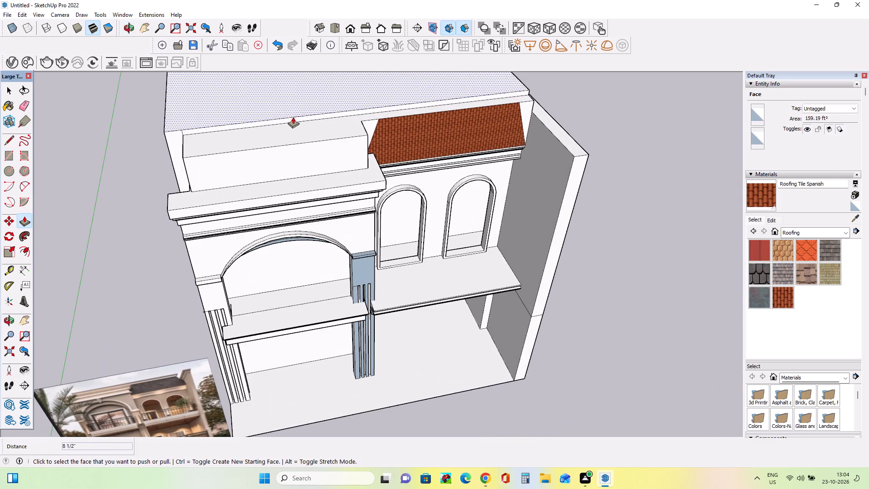
pyautogui.moveTo(293, 119); pyautogui.dragTo(304, 142)
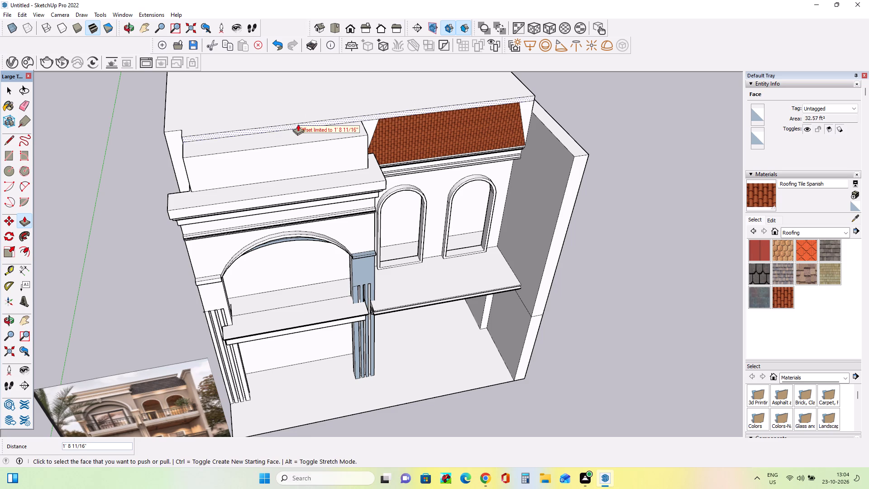
pyautogui.moveTo(298, 124); pyautogui.dragTo(302, 125)
pyautogui.moveTo(322, 133); pyautogui.dragTo(317, 41, button='middle')
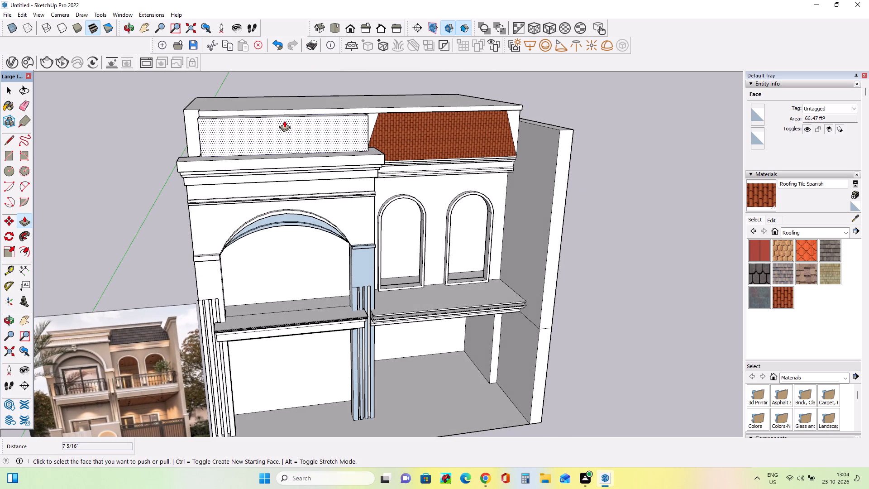
# Push/Pull the upper wall face above the arch block's slab farther back beneath the roof slab.
pyautogui.scroll(-3, 284, 120)
pyautogui.moveTo(287, 128); pyautogui.dragTo(289, 120)
pyautogui.moveTo(294, 117); pyautogui.dragTo(296, 113, button='middle')
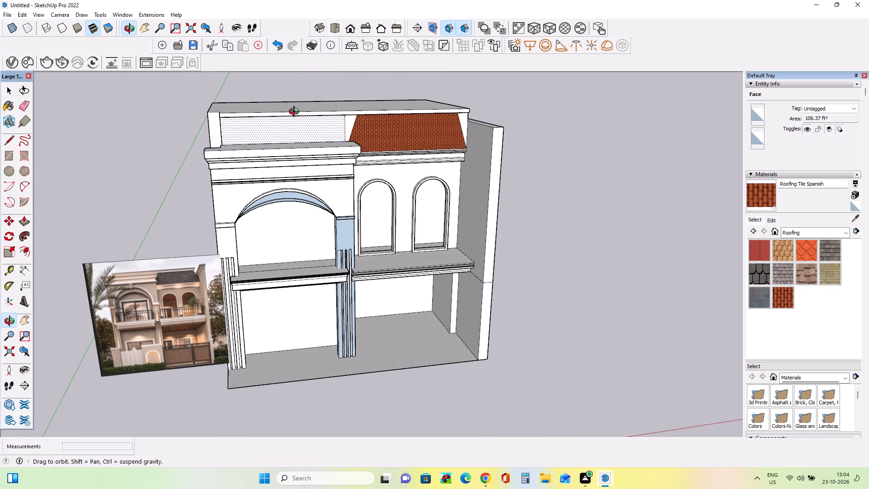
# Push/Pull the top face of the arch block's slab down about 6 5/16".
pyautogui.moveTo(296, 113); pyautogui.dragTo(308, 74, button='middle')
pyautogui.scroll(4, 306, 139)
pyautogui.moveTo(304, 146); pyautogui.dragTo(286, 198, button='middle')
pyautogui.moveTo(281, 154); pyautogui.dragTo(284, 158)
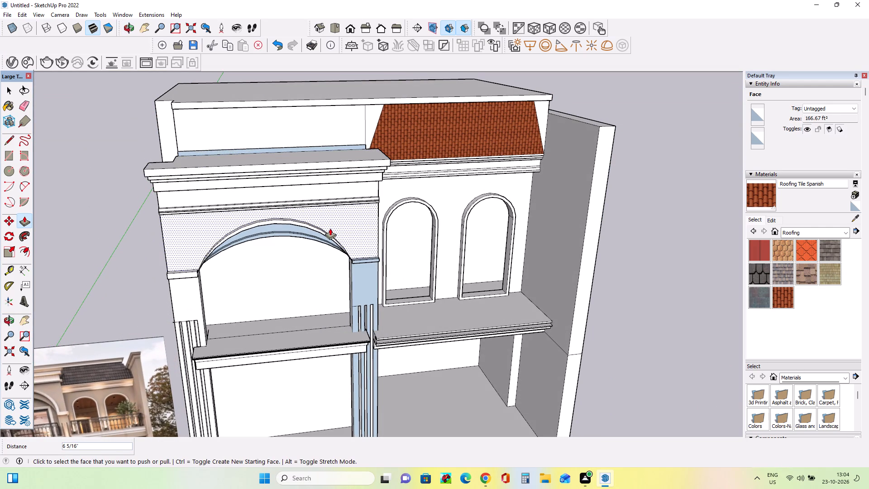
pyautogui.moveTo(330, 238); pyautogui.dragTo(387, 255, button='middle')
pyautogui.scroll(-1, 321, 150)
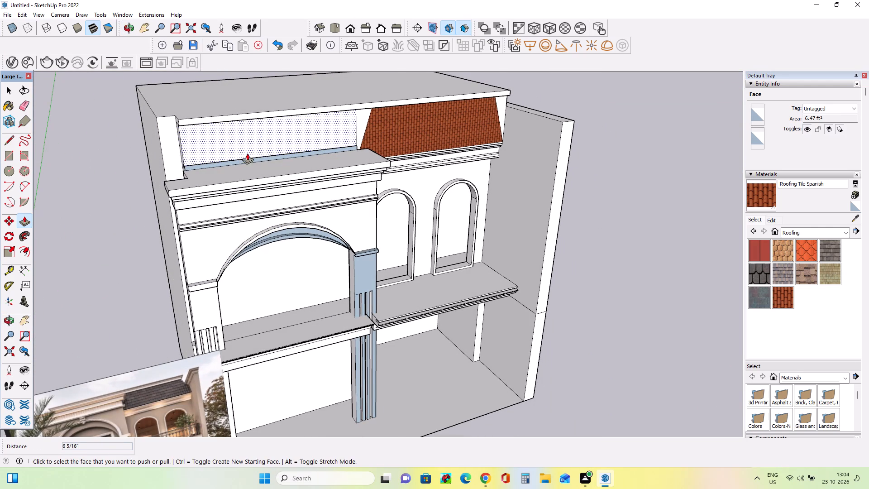
# Push/Pull the top face of the arch block's slab up about 6 11/16".
pyautogui.moveTo(250, 166); pyautogui.dragTo(250, 161)
# Compare the cornice, arch block and upper wall with the same parts of the house in the reference photo.
pyautogui.moveTo(301, 187); pyautogui.dragTo(227, 161, button='middle')
pyautogui.scroll(-4, 318, 193)
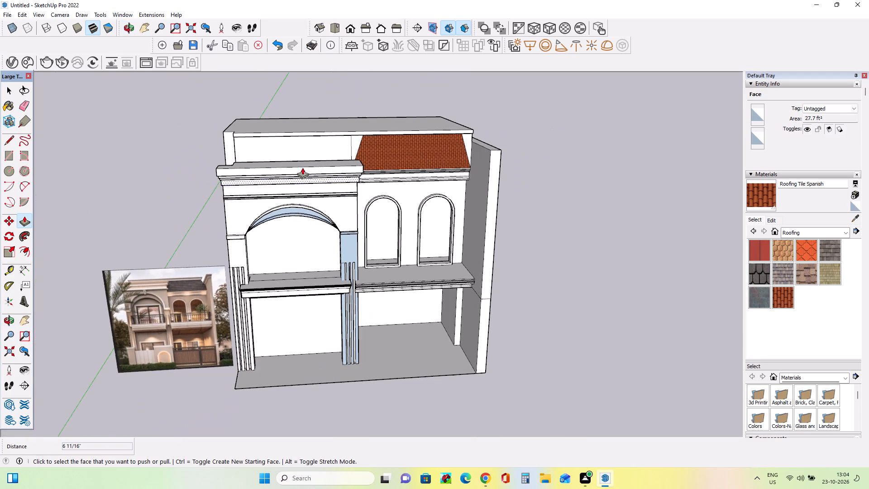
pyautogui.scroll(3, 236, 126)
pyautogui.scroll(11, 112, 368)
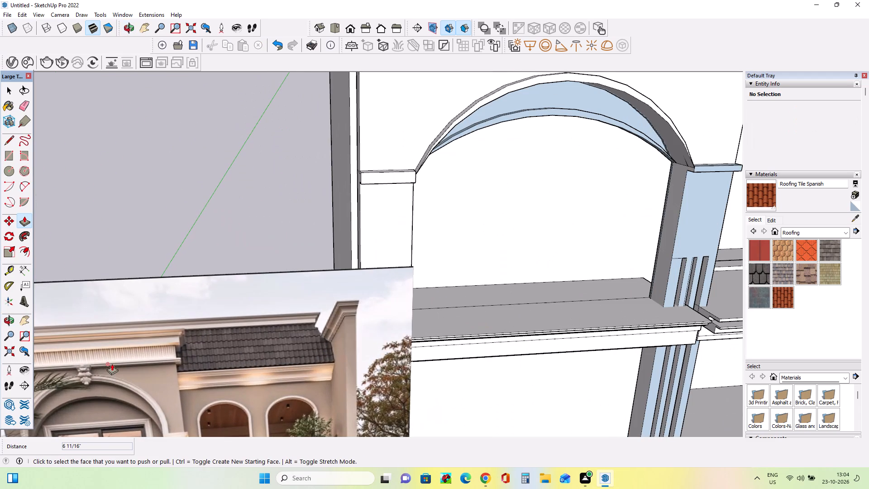
pyautogui.scroll(-8, 113, 360)
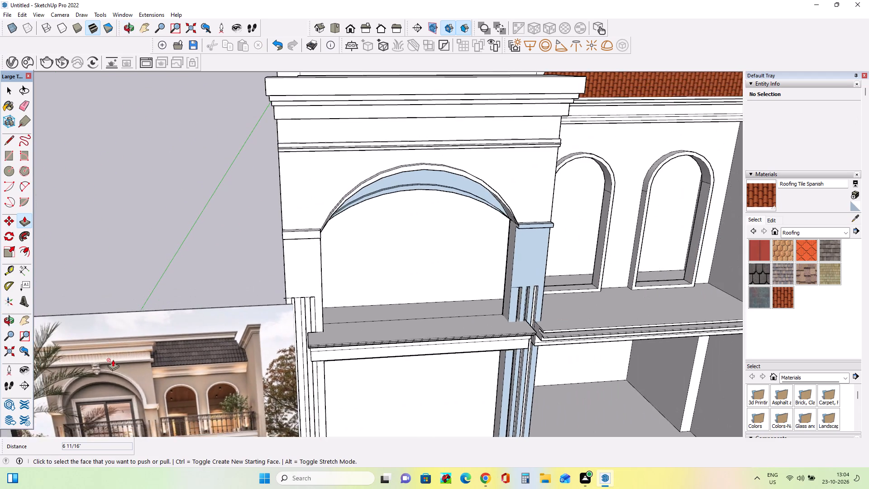
pyautogui.moveTo(364, 268); pyautogui.dragTo(378, 311, button='middle')
pyautogui.scroll(-6, 378, 311)
pyautogui.moveTo(330, 243); pyautogui.dragTo(272, 159, button='middle')
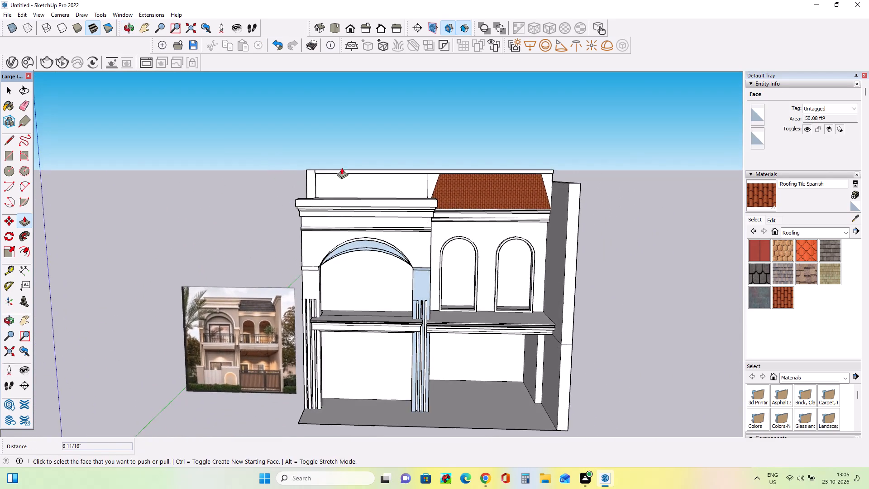
pyautogui.scroll(7, 363, 173)
pyautogui.moveTo(353, 220); pyautogui.dragTo(352, 216, button='middle')
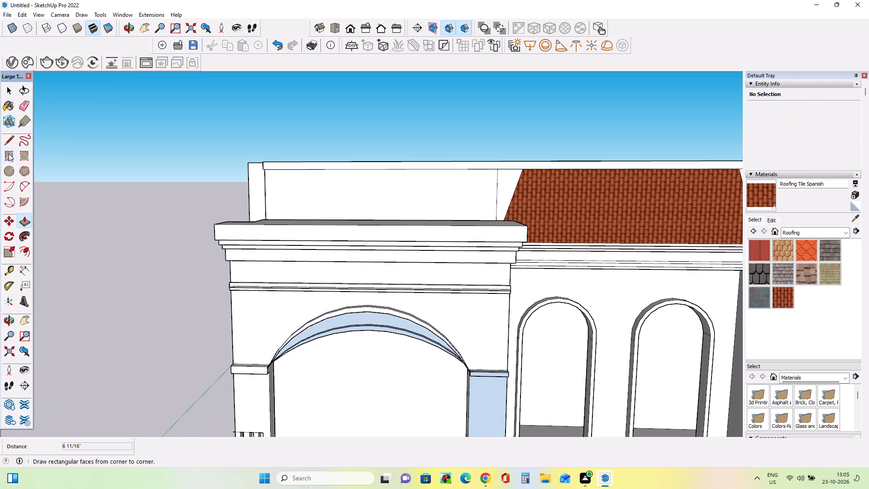
# Draw a thin rectangular band along the top of the upper wall above the arch block, directly beneath the roof slab.
pyautogui.click(9, 160)
pyautogui.moveTo(437, 199); pyautogui.dragTo(458, 139, button='middle')
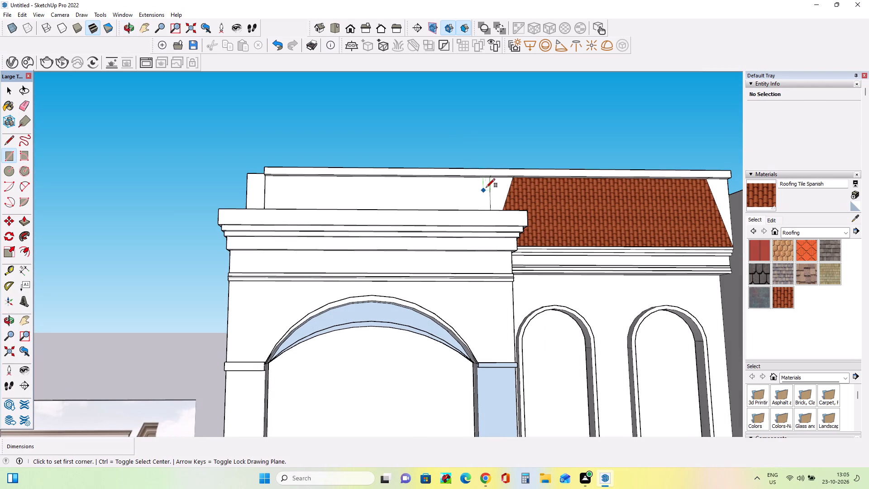
pyautogui.click(488, 187)
pyautogui.moveTo(274, 189); pyautogui.dragTo(231, 189, button='middle')
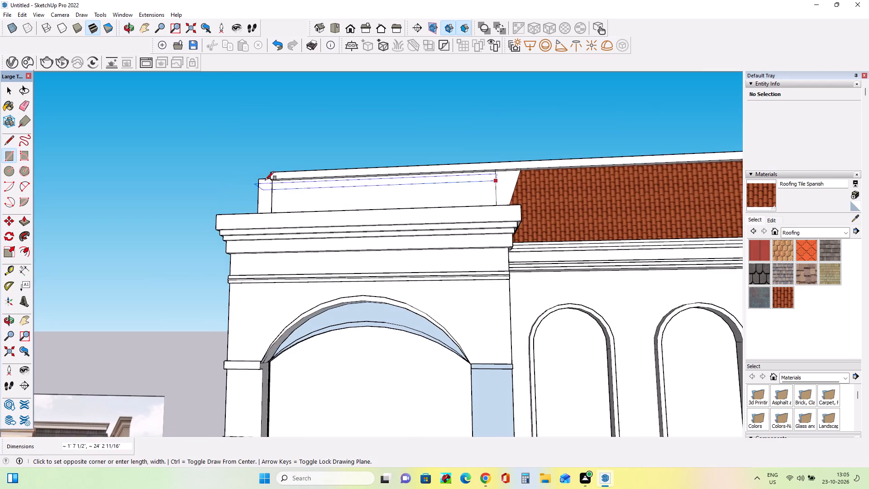
pyautogui.scroll(6, 270, 180)
pyautogui.click(277, 182)
pyautogui.moveTo(311, 230); pyautogui.dragTo(320, 241, button='middle')
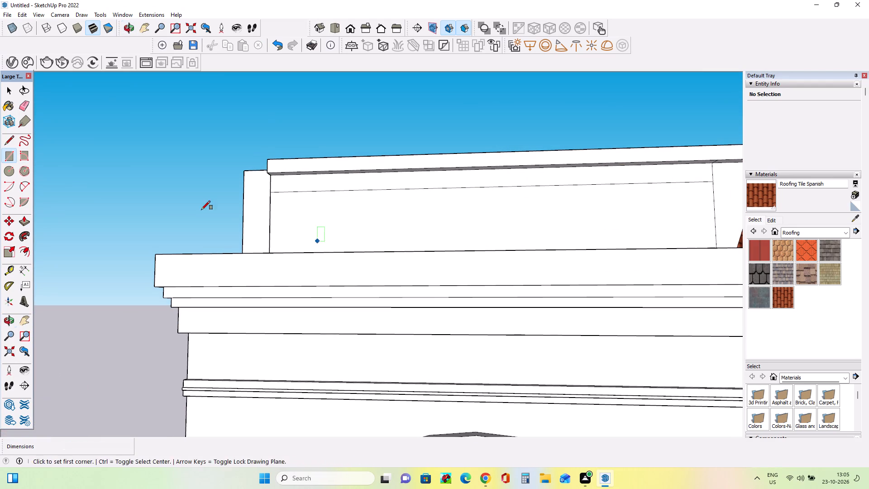
# Push/Pull the new band forward from the upper wall to form a moulding beneath the roof slab.
pyautogui.click(22, 222)
pyautogui.moveTo(292, 182); pyautogui.dragTo(281, 179)
pyautogui.moveTo(288, 175); pyautogui.dragTo(284, 176)
pyautogui.moveTo(346, 193); pyautogui.dragTo(360, 155, button='middle')
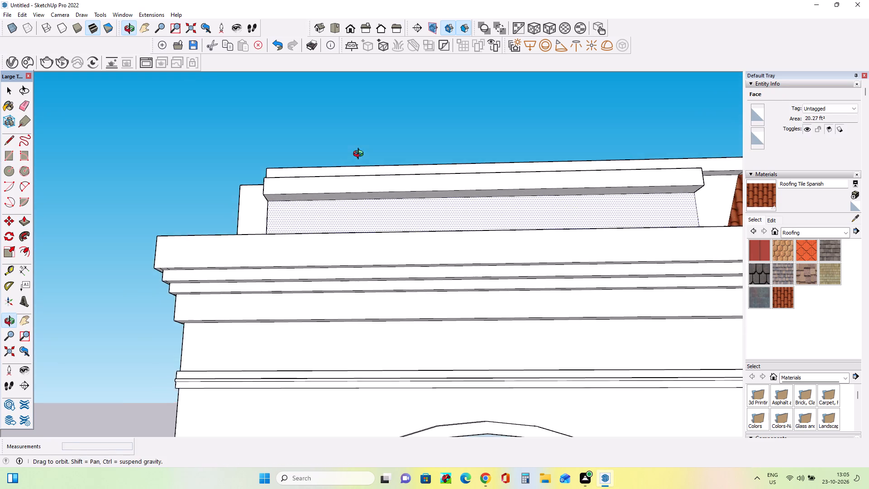
pyautogui.moveTo(360, 155); pyautogui.dragTo(361, 155, button='middle')
# Push/Pull the underside of the upper wall's moulding up about 6 3/8".
pyautogui.scroll(4, 323, 192)
pyautogui.moveTo(324, 195); pyautogui.dragTo(327, 184)
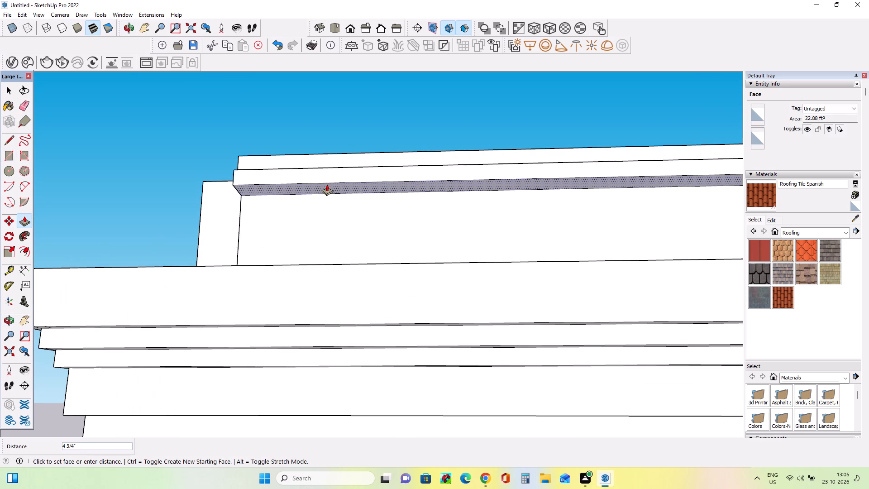
pyautogui.moveTo(327, 184); pyautogui.dragTo(327, 181)
# Push/Pull the roof slab's front face forward about 1' 2 3/16" above the moulding.
pyautogui.scroll(-3, 222, 181)
pyautogui.scroll(1, 222, 181)
pyautogui.scroll(-4, 224, 183)
pyautogui.scroll(-3, 261, 197)
pyautogui.moveTo(388, 201); pyautogui.dragTo(392, 209, button='middle')
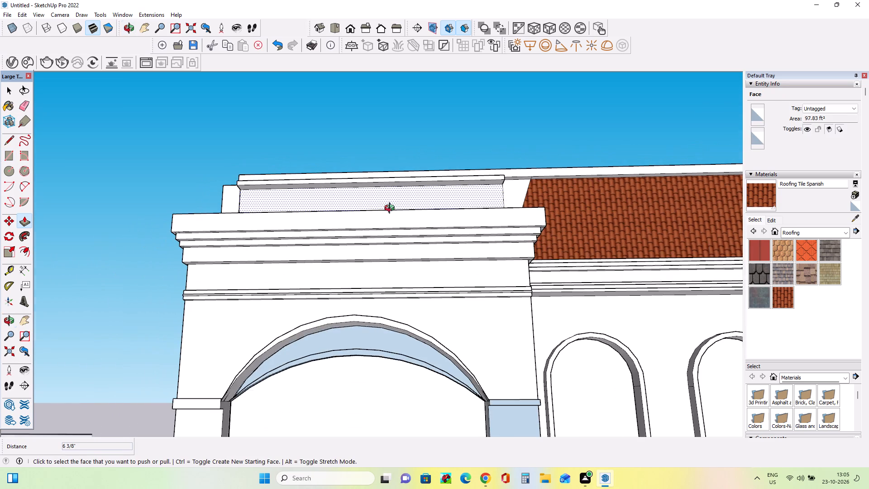
pyautogui.moveTo(392, 209); pyautogui.dragTo(425, 352, button='middle')
pyautogui.scroll(-3, 290, 168)
pyautogui.scroll(3, 355, 149)
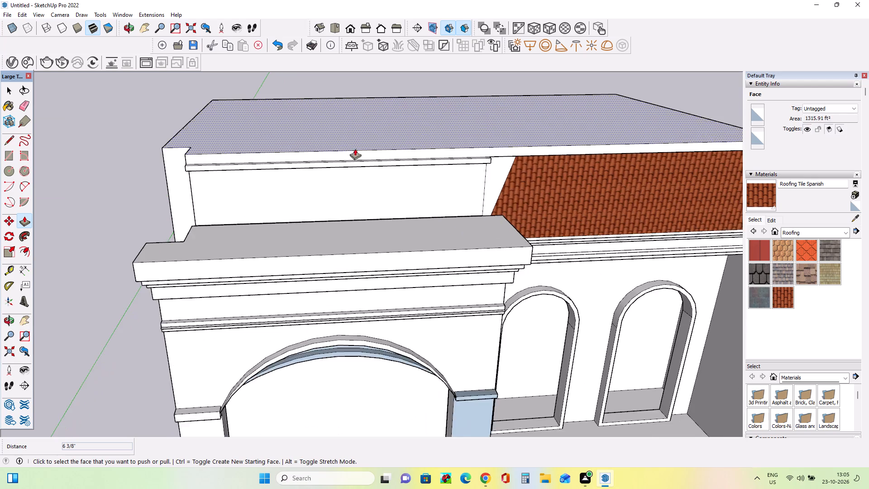
pyautogui.scroll(2, 355, 149)
pyautogui.moveTo(353, 158); pyautogui.dragTo(357, 162)
# Push/Pull the underside of the roof slab's front overhang up about 1 7/8".
pyautogui.moveTo(370, 160); pyautogui.dragTo(379, 69, button='middle')
pyautogui.scroll(4, 313, 144)
pyautogui.moveTo(316, 146); pyautogui.dragTo(319, 116, button='middle')
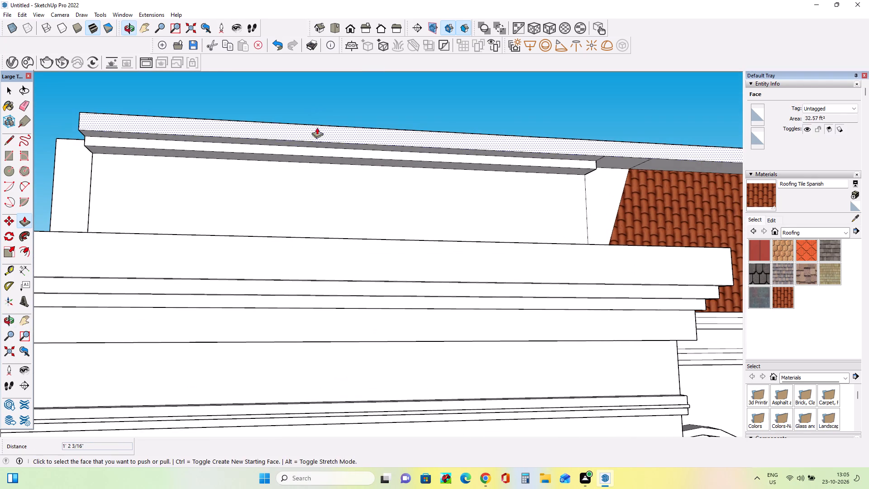
pyautogui.click(314, 144)
pyautogui.scroll(-2, 231, 127)
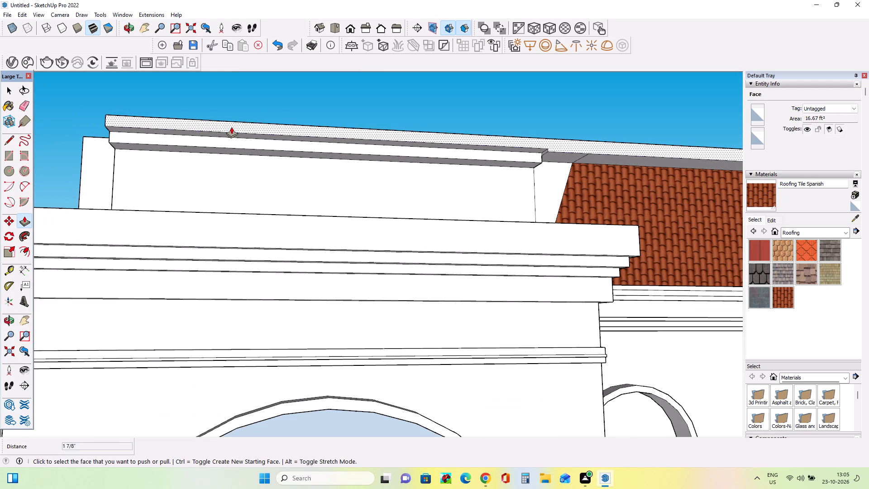
# Examine the roofline, cornices and arch block against the reference photo to check the upper facade's proportions.
pyautogui.moveTo(258, 120); pyautogui.dragTo(263, 149, button='middle')
pyautogui.scroll(-1, 263, 149)
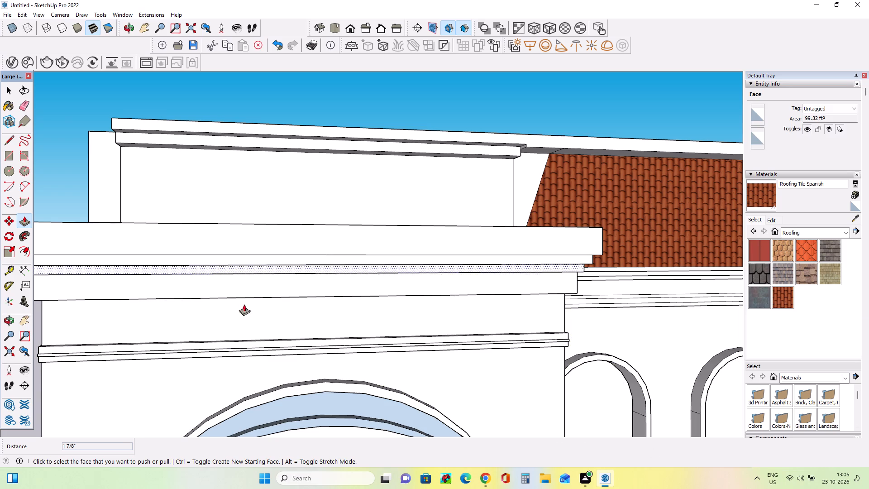
pyautogui.moveTo(235, 244); pyautogui.dragTo(144, 313, button='middle')
pyautogui.scroll(-9, 144, 313)
pyautogui.moveTo(227, 314); pyautogui.dragTo(233, 317, button='middle')
pyautogui.scroll(-4, 233, 316)
pyautogui.moveTo(233, 317); pyautogui.dragTo(234, 317, button='middle')
pyautogui.scroll(-7, 271, 302)
pyautogui.moveTo(155, 296); pyautogui.dragTo(296, 213, button='middle')
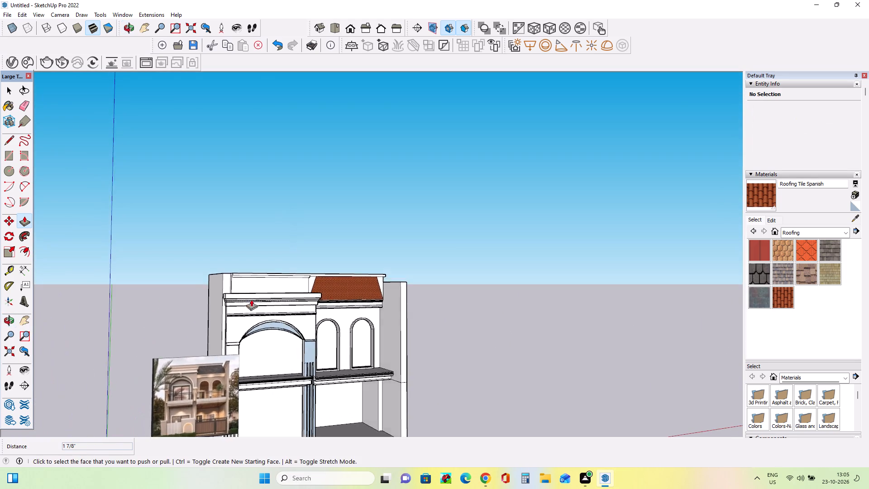
pyautogui.scroll(6, 239, 291)
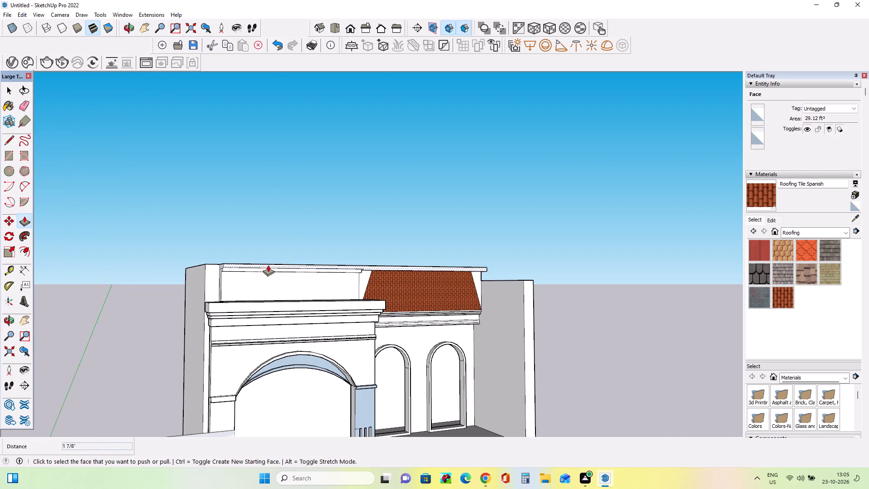
pyautogui.moveTo(269, 268); pyautogui.dragTo(245, 271, button='middle')
pyautogui.scroll(-7, 245, 271)
pyautogui.scroll(4, 181, 372)
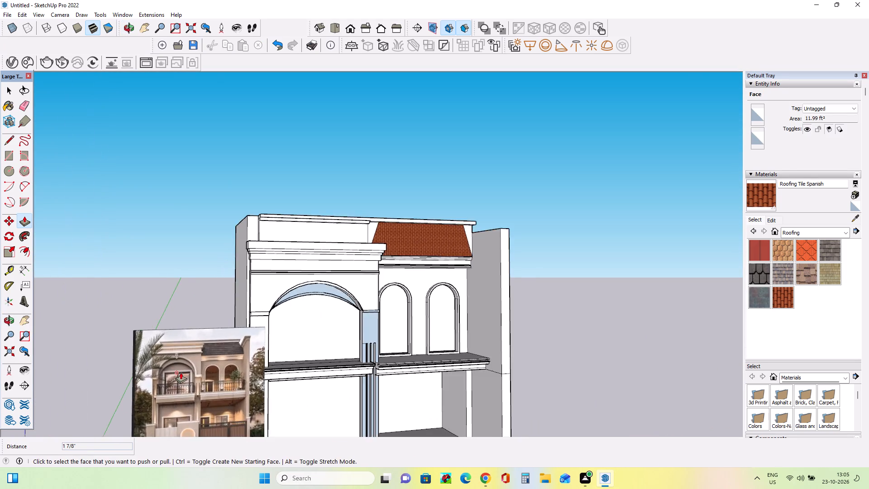
pyautogui.scroll(10, 181, 372)
pyautogui.moveTo(181, 360); pyautogui.dragTo(134, 377, button='middle')
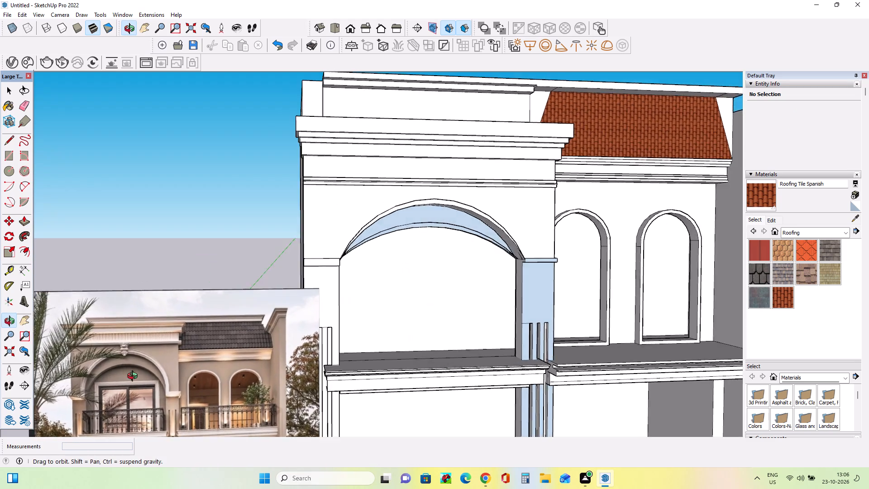
pyautogui.moveTo(134, 377); pyautogui.dragTo(134, 377, button='middle')
pyautogui.scroll(-6, 121, 377)
pyautogui.scroll(1, 114, 373)
pyautogui.scroll(-2, 114, 373)
pyautogui.moveTo(289, 301); pyautogui.dragTo(298, 347, button='middle')
pyautogui.moveTo(327, 164); pyautogui.dragTo(334, 183, button='middle')
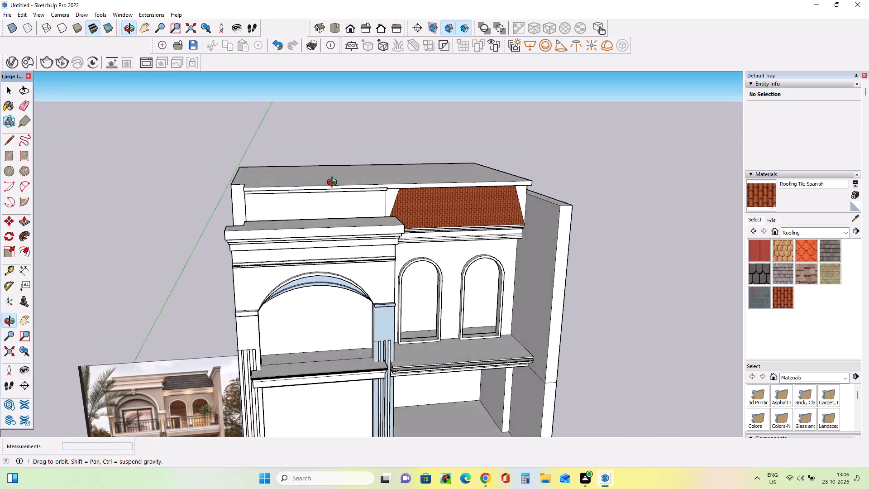
pyautogui.moveTo(334, 183); pyautogui.dragTo(344, 231, button='middle')
# Draw a rectangle about 27' 9 9/16" by 45' 11 3/4" on the roof top, leaving strips along the front and left edges.
pyautogui.click(10, 158)
pyautogui.moveTo(241, 205); pyautogui.dragTo(251, 225, button='middle')
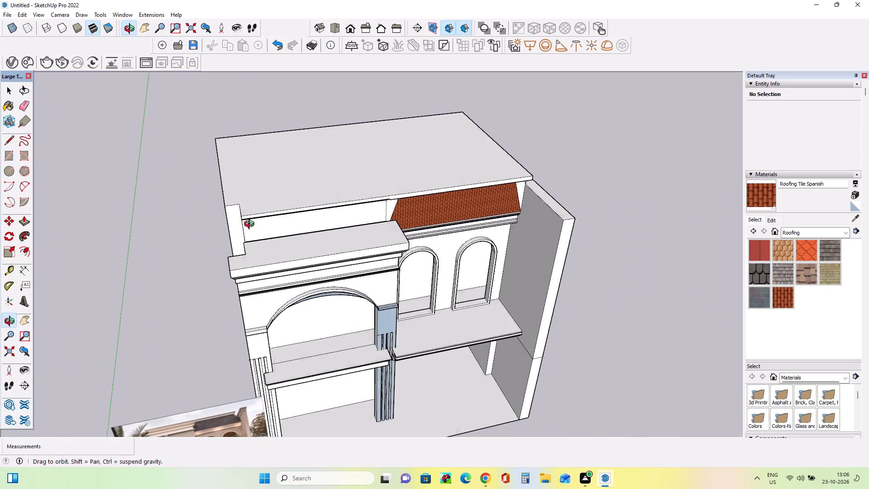
pyautogui.moveTo(251, 225); pyautogui.dragTo(251, 226, button='middle')
pyautogui.scroll(4, 243, 213)
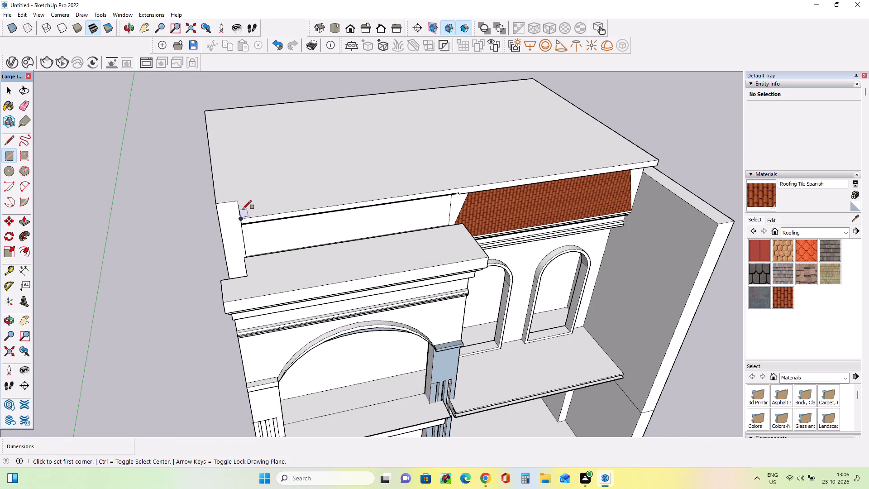
pyautogui.scroll(3, 241, 214)
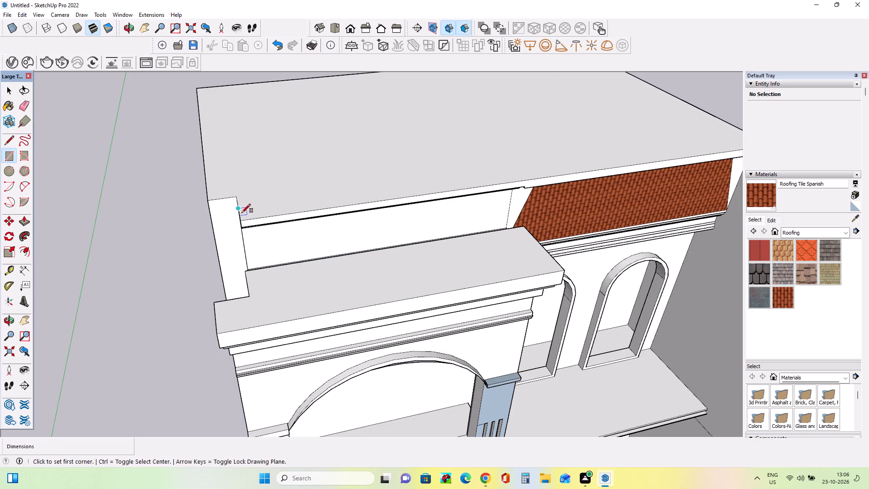
pyautogui.click(242, 214)
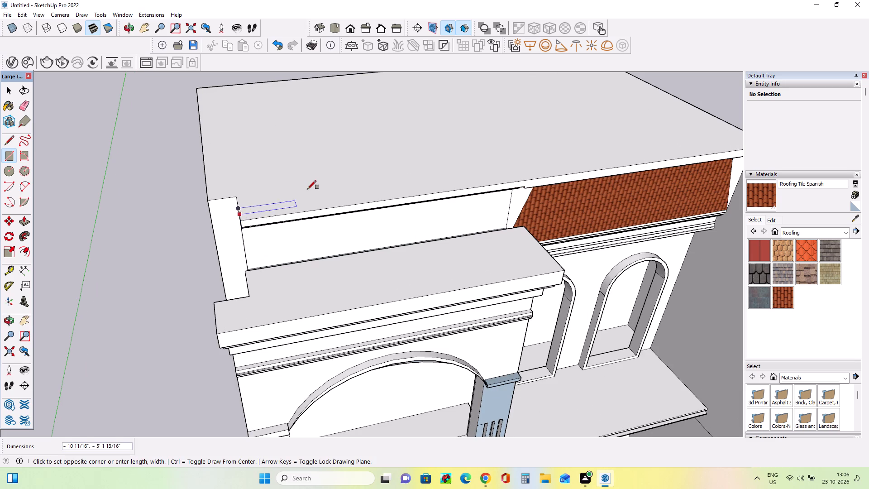
pyautogui.scroll(-7, 307, 189)
pyautogui.click(490, 102)
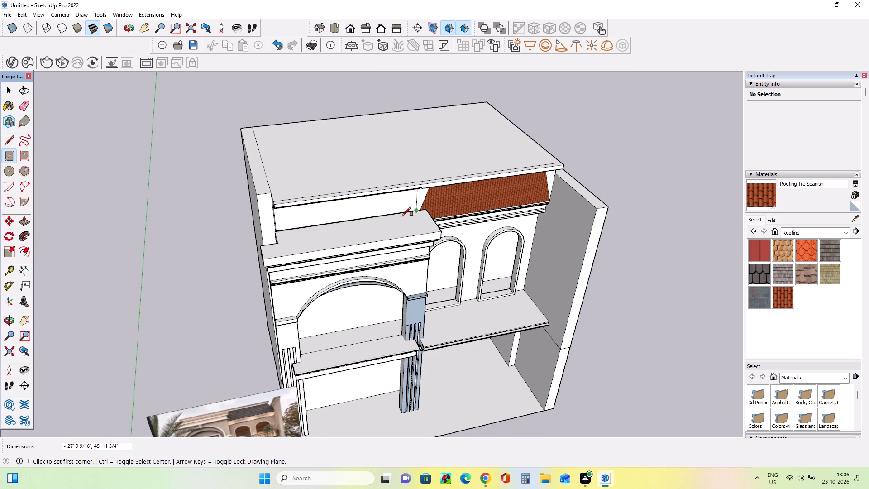
# Push/Pull the narrow strip along the roof top's front edge up about 4 5/8".
pyautogui.moveTo(401, 215); pyautogui.dragTo(399, 190, button='middle')
pyautogui.scroll(5, 178, 209)
pyautogui.click(23, 221)
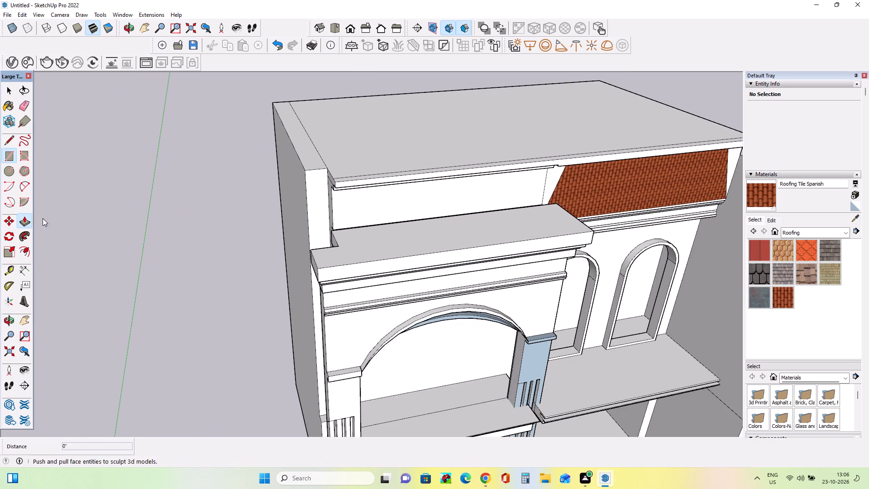
pyautogui.click(340, 178)
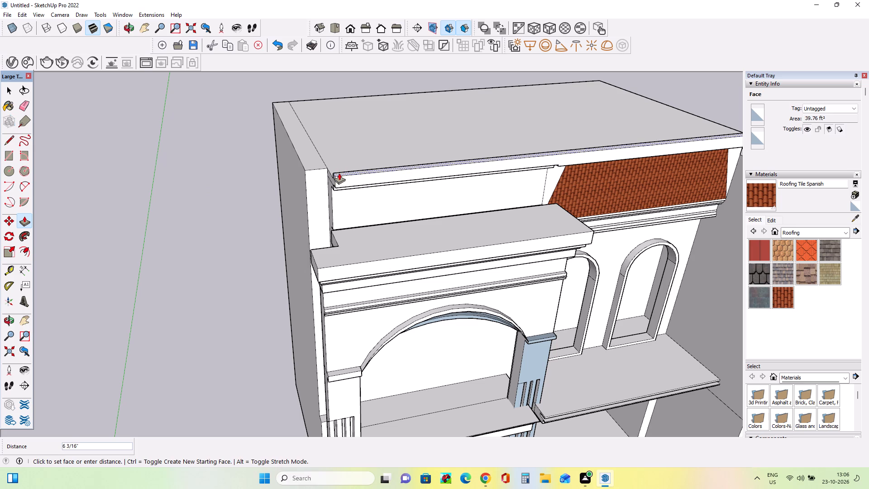
pyautogui.click(339, 174)
# Examine the raised roof edge and the whole facade beside the reference photo.
pyautogui.moveTo(351, 202); pyautogui.dragTo(318, 170, button='middle')
pyautogui.scroll(3, 327, 164)
pyautogui.moveTo(335, 171); pyautogui.dragTo(347, 192, button='middle')
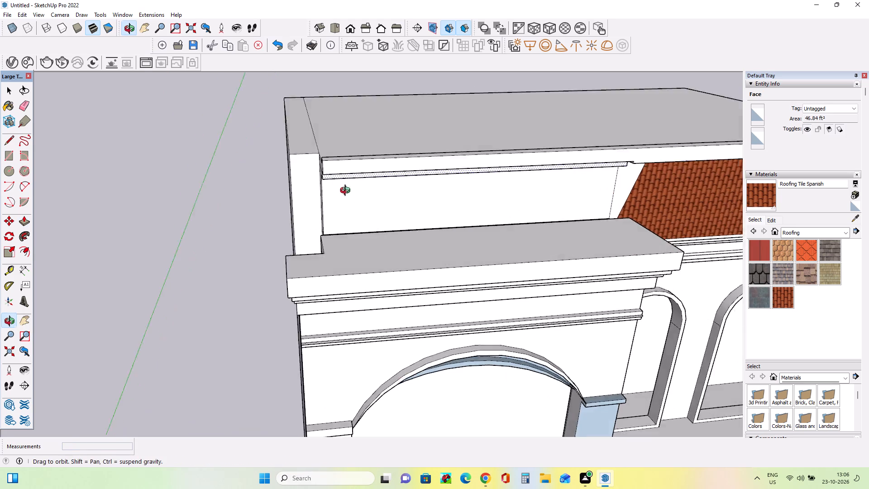
pyautogui.moveTo(347, 192); pyautogui.dragTo(311, 195, button='middle')
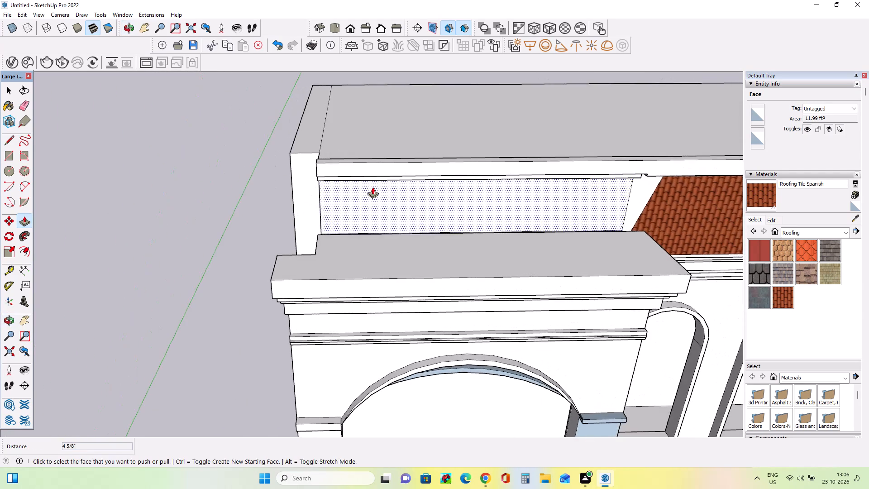
pyautogui.scroll(-3, 372, 187)
pyautogui.moveTo(349, 187); pyautogui.dragTo(383, 166, button='middle')
pyautogui.scroll(-1, 376, 165)
pyautogui.scroll(-6, 220, 194)
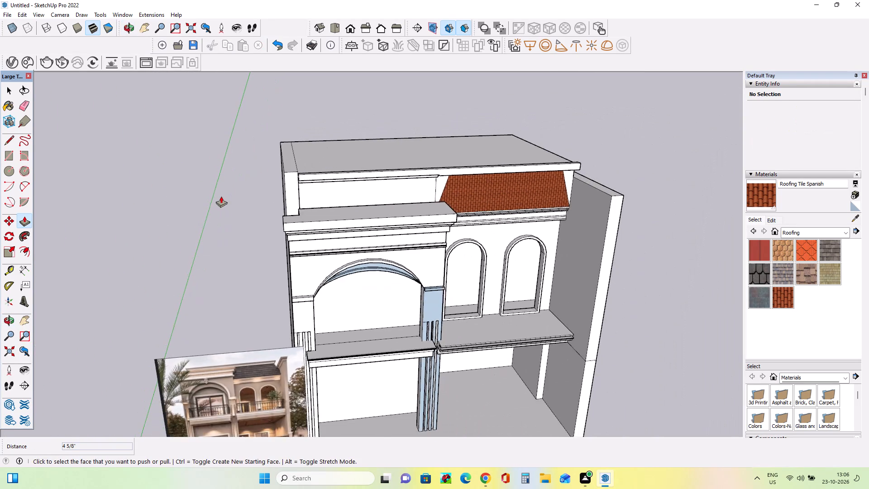
pyautogui.scroll(-4, 221, 196)
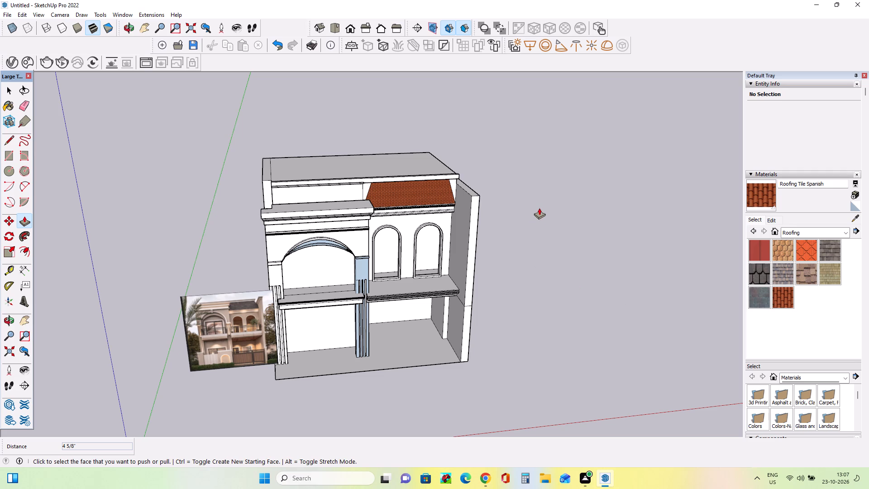
pyautogui.scroll(7, 342, 172)
pyautogui.scroll(1, 282, 139)
pyautogui.scroll(-1, 282, 139)
pyautogui.scroll(2, 282, 139)
# Push/Pull the narrow strip along the roof top's front edge downward.
pyautogui.moveTo(300, 173); pyautogui.dragTo(318, 228, button='middle')
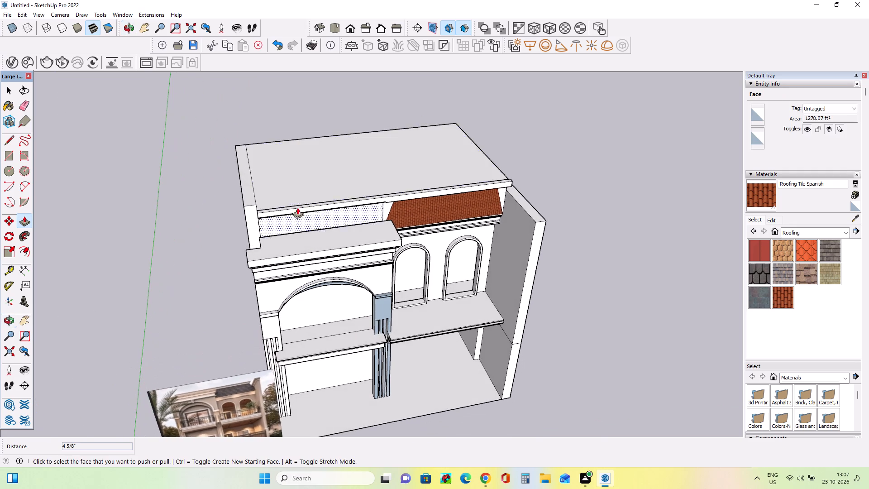
pyautogui.scroll(7, 294, 197)
pyautogui.moveTo(310, 215); pyautogui.dragTo(310, 213)
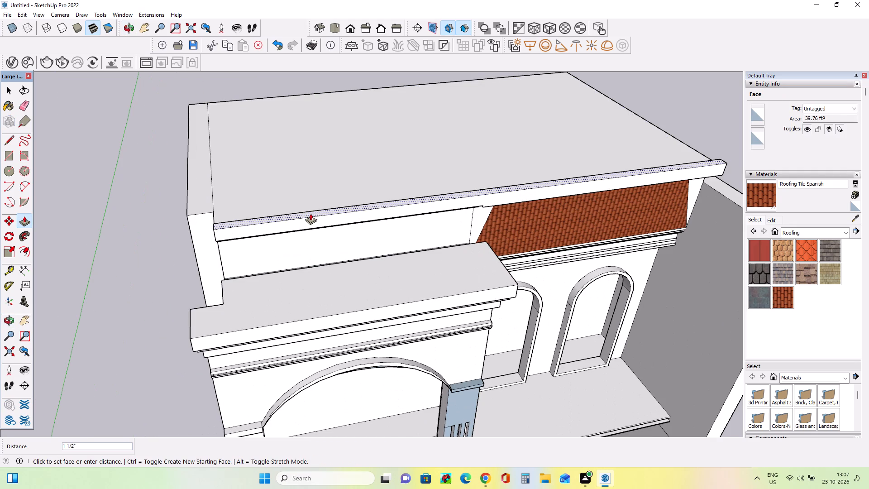
pyautogui.moveTo(310, 213); pyautogui.dragTo(237, 243)
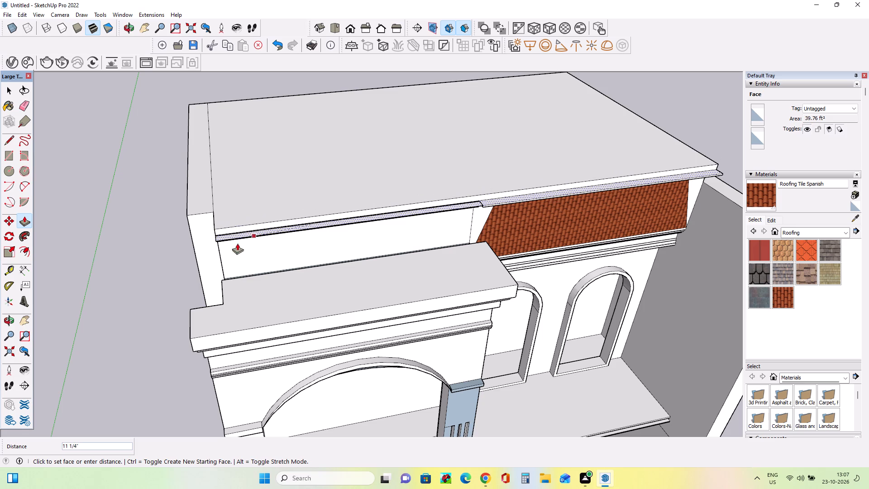
pyautogui.moveTo(237, 243); pyautogui.dragTo(221, 223)
# Push/Pull the main roof face up, and pull its exposed front band forward about 10 5/16" over the band below.
pyautogui.moveTo(331, 191); pyautogui.dragTo(331, 186)
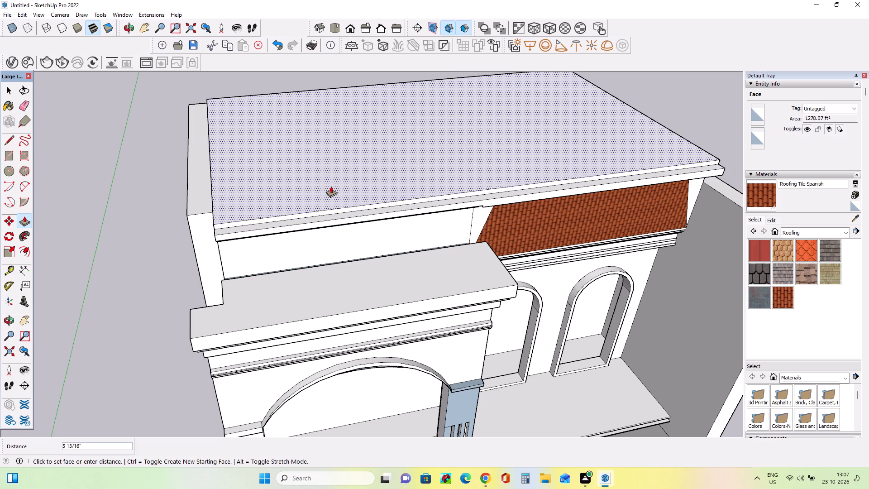
pyautogui.moveTo(331, 186); pyautogui.dragTo(333, 183)
pyautogui.moveTo(332, 209); pyautogui.dragTo(334, 213)
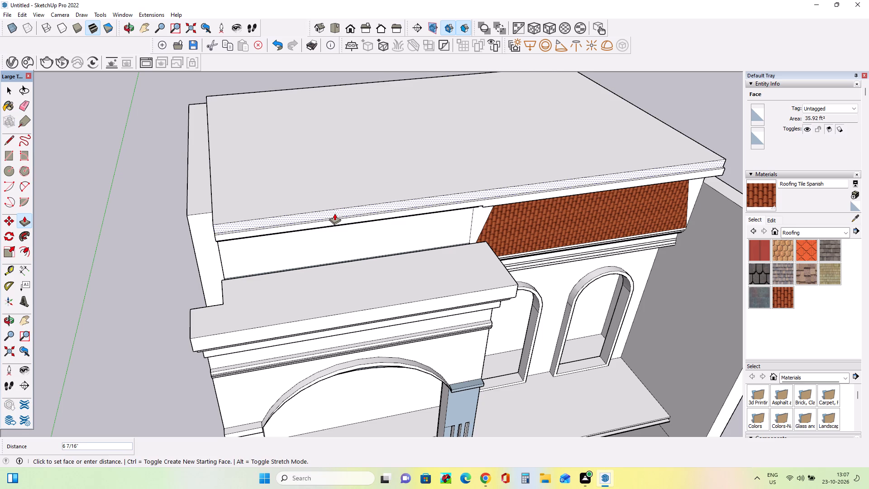
pyautogui.moveTo(334, 213); pyautogui.dragTo(335, 214)
pyautogui.scroll(2, 337, 222)
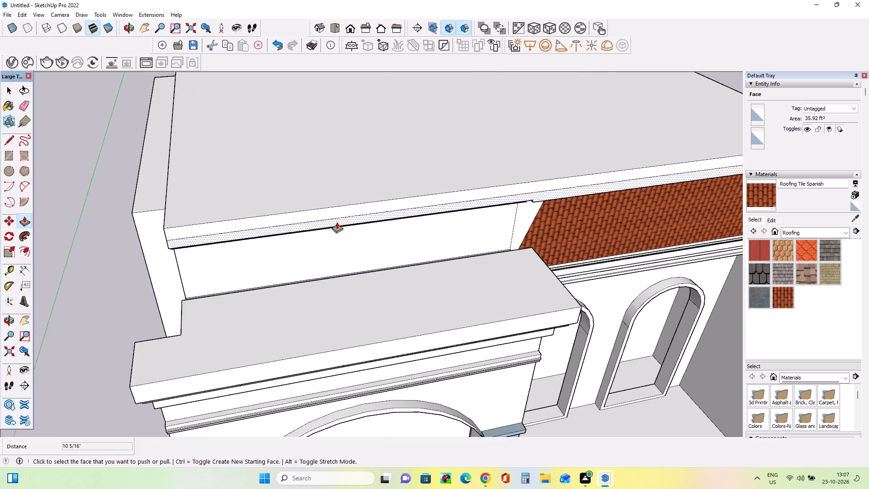
pyautogui.scroll(2, 337, 222)
pyautogui.moveTo(333, 222); pyautogui.dragTo(336, 216)
# Pull the lowest moulding band under the roof slab forward about 2' 6 7/16", and push it back about 1' 2 11/16".
pyautogui.moveTo(334, 223); pyautogui.dragTo(337, 207, button='middle')
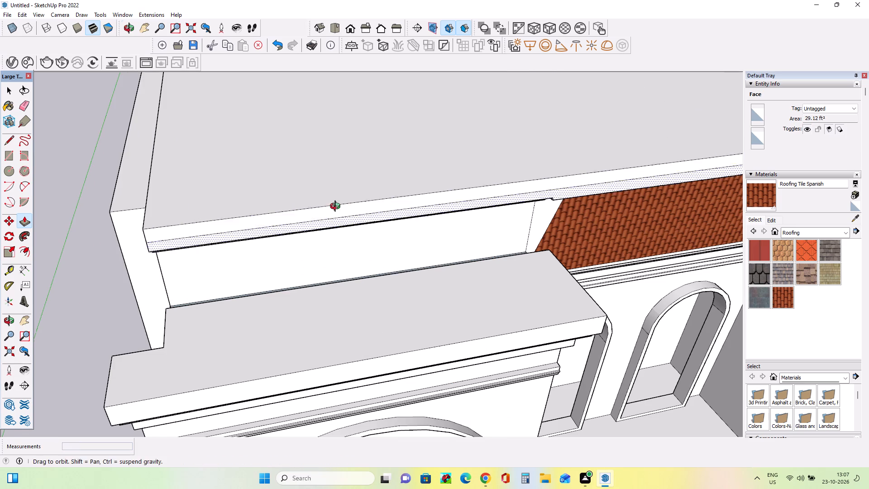
pyautogui.moveTo(337, 207); pyautogui.dragTo(350, 140, button='middle')
pyautogui.middleClick(277, 174)
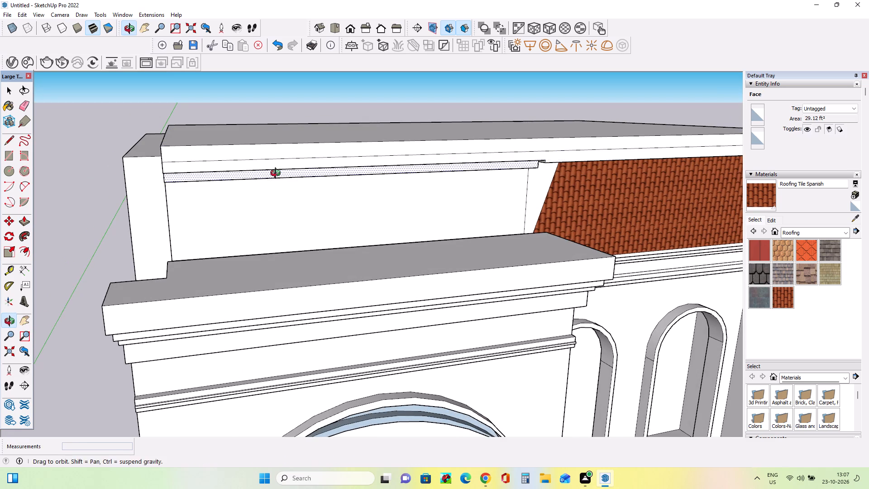
pyautogui.moveTo(273, 175); pyautogui.dragTo(278, 184)
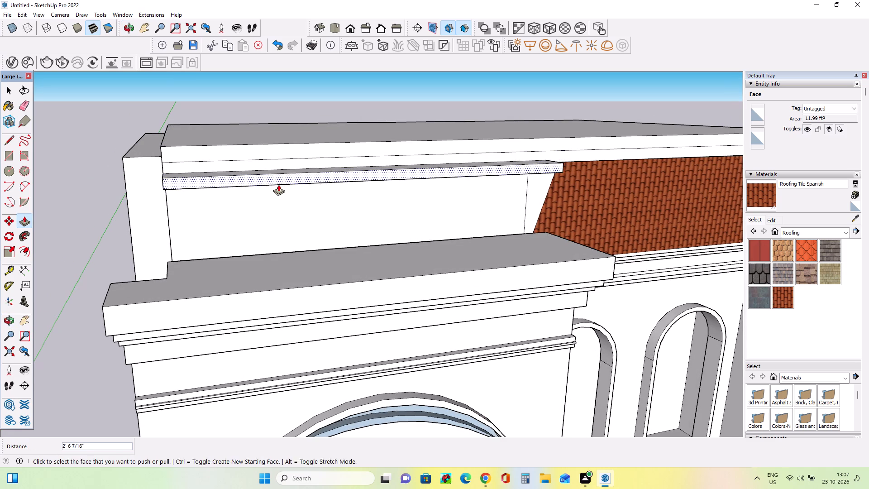
pyautogui.moveTo(345, 176); pyautogui.dragTo(429, 221, button='middle')
pyautogui.moveTo(257, 248); pyautogui.dragTo(254, 244)
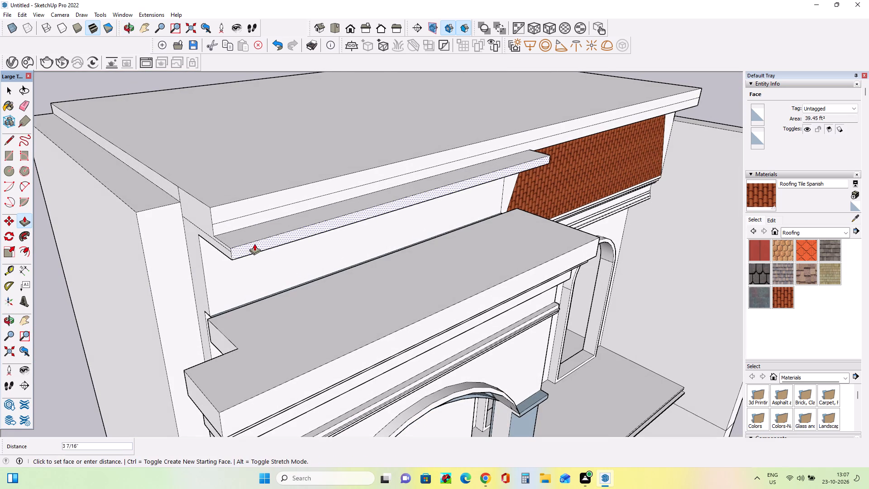
pyautogui.moveTo(254, 244); pyautogui.dragTo(248, 233)
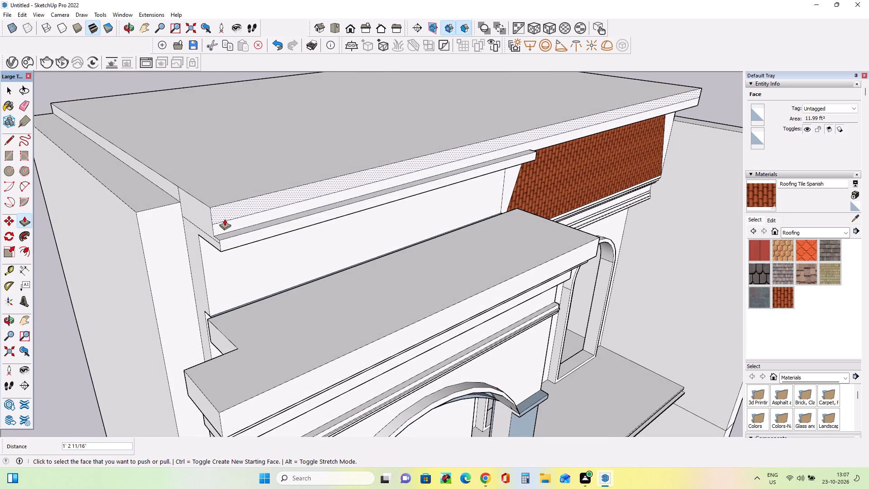
# Push/Pull the middle band of the roof slab's front edge forward, finishing with an adjustment of about 6 3/16".
pyautogui.moveTo(226, 225); pyautogui.dragTo(240, 249)
pyautogui.moveTo(230, 232); pyautogui.dragTo(235, 237)
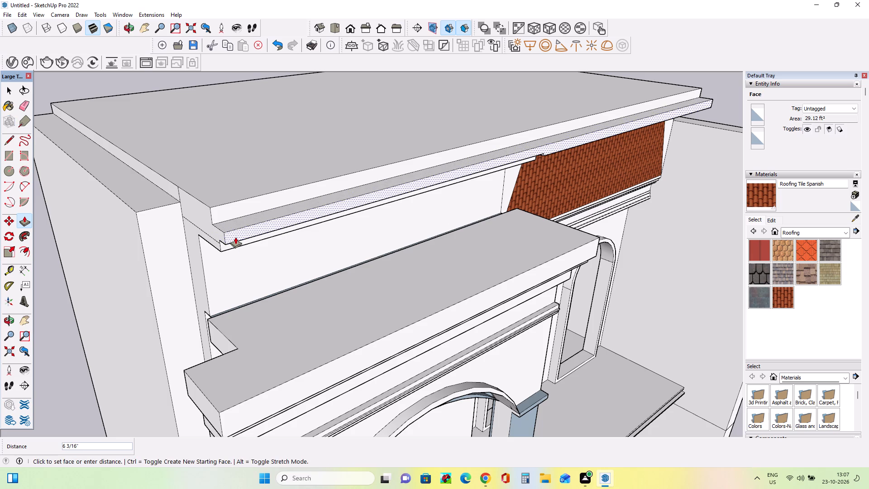
pyautogui.moveTo(235, 237); pyautogui.dragTo(235, 237)
# Pull the roof edge's top band forward about 1' 11 1/16" and lower the roof top about 3 3/4".
pyautogui.moveTo(228, 211); pyautogui.dragTo(244, 231)
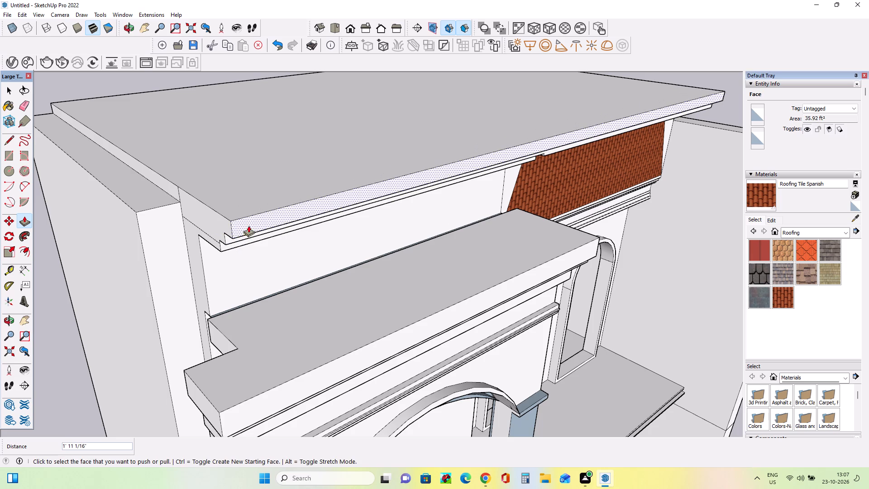
pyautogui.moveTo(268, 204); pyautogui.dragTo(268, 211)
# Examine the stepped roof edge and upper facade beside the reference photo.
pyautogui.moveTo(277, 243); pyautogui.dragTo(221, 221, button='middle')
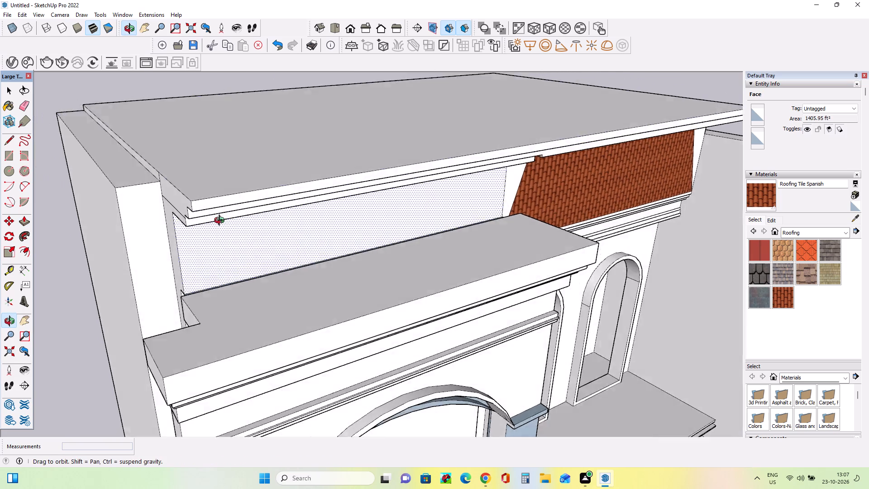
pyautogui.moveTo(221, 221); pyautogui.dragTo(191, 196, button='middle')
pyautogui.scroll(-7, 191, 196)
pyautogui.moveTo(337, 195); pyautogui.dragTo(330, 182, button='middle')
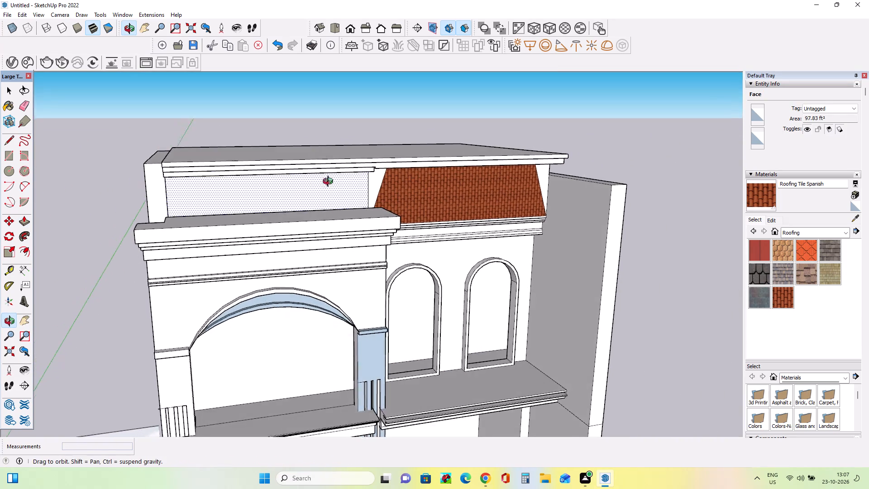
pyautogui.moveTo(330, 182); pyautogui.dragTo(304, 148, button='middle')
pyautogui.scroll(1, 320, 147)
pyautogui.scroll(-5, 331, 153)
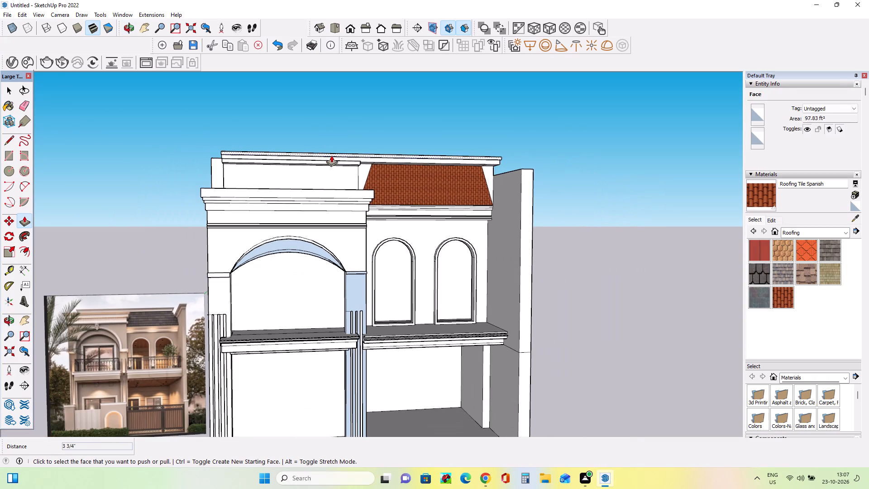
pyautogui.scroll(14, 139, 297)
pyautogui.scroll(-1, 166, 313)
pyautogui.scroll(4, 166, 313)
pyautogui.scroll(-17, 167, 309)
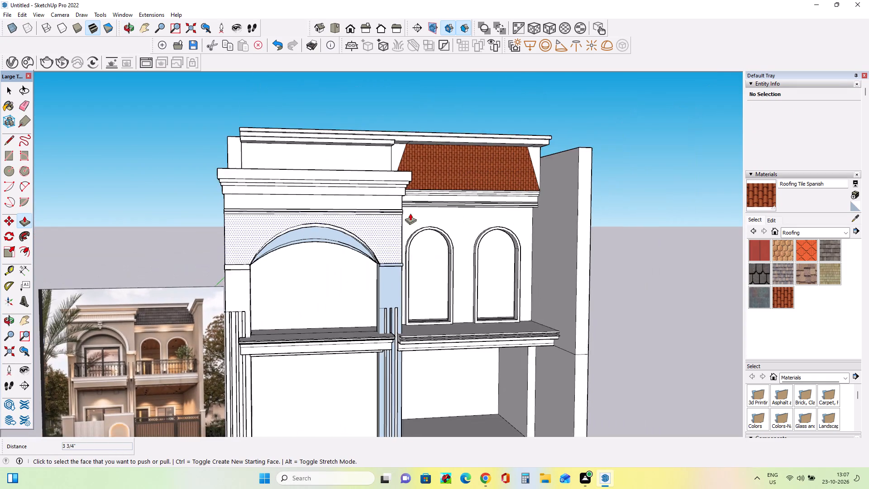
# Draw lines about 4' 8" and 4' 1" long across the roof slab's left end, continuing the front band divisions.
pyautogui.moveTo(416, 217); pyautogui.dragTo(595, 279, button='middle')
pyautogui.scroll(4, 271, 139)
pyautogui.moveTo(275, 142); pyautogui.dragTo(287, 148, button='middle')
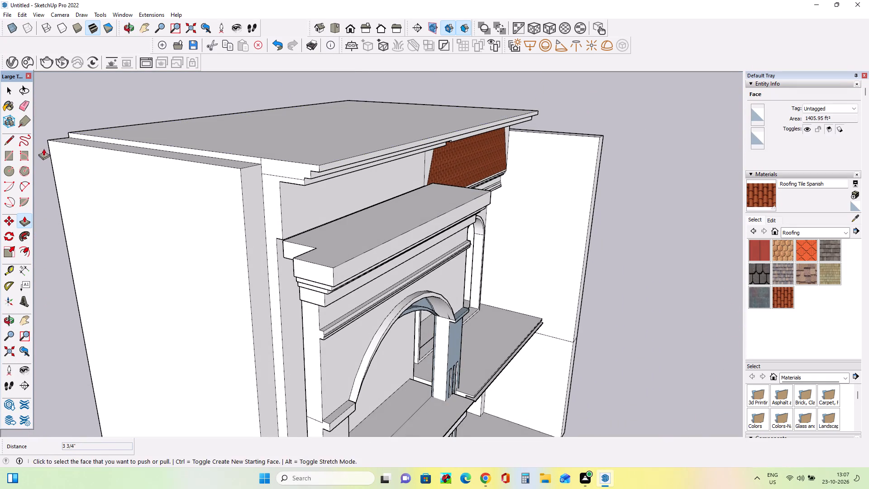
pyautogui.click(14, 138)
pyautogui.click(311, 172)
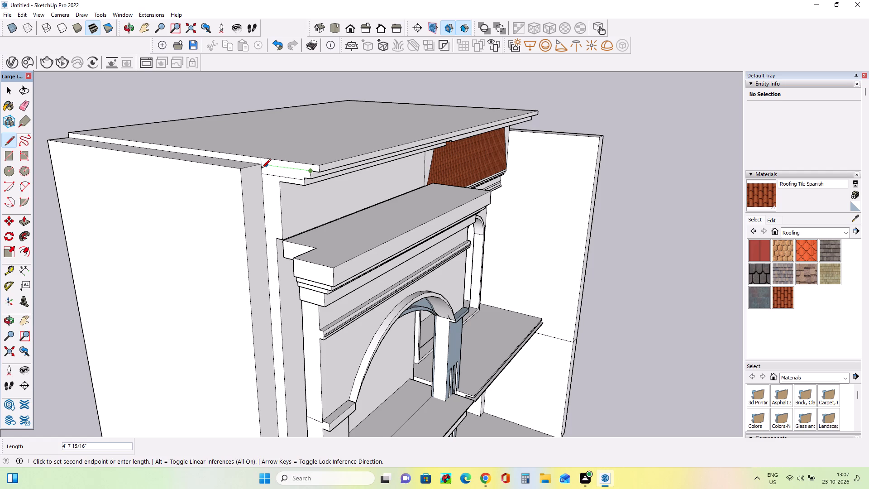
pyautogui.click(262, 169)
pyautogui.click(304, 180)
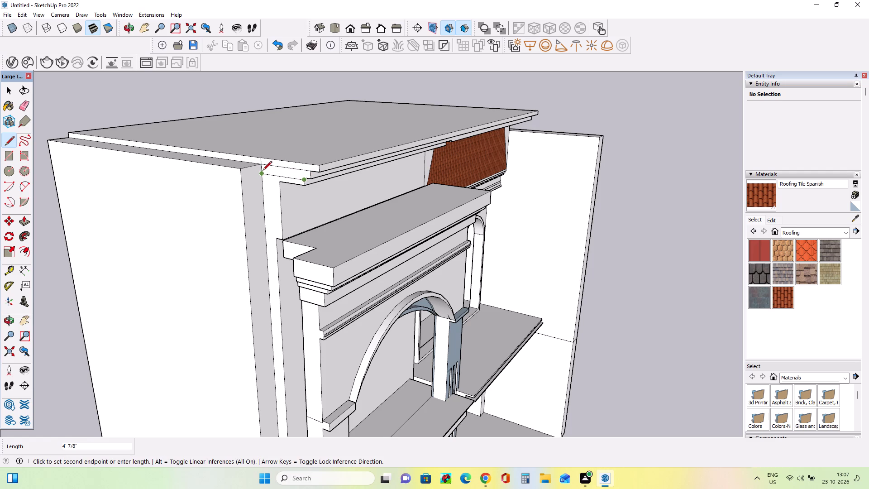
pyautogui.click(261, 169)
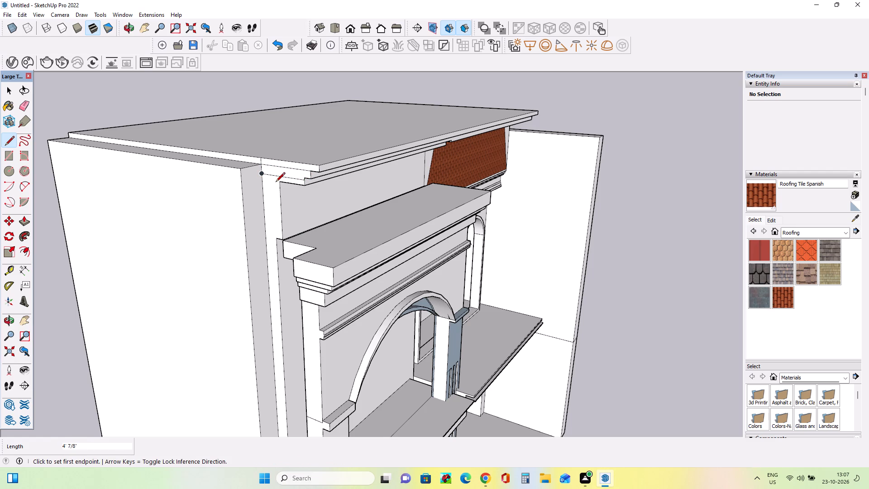
pyautogui.scroll(8, 327, 187)
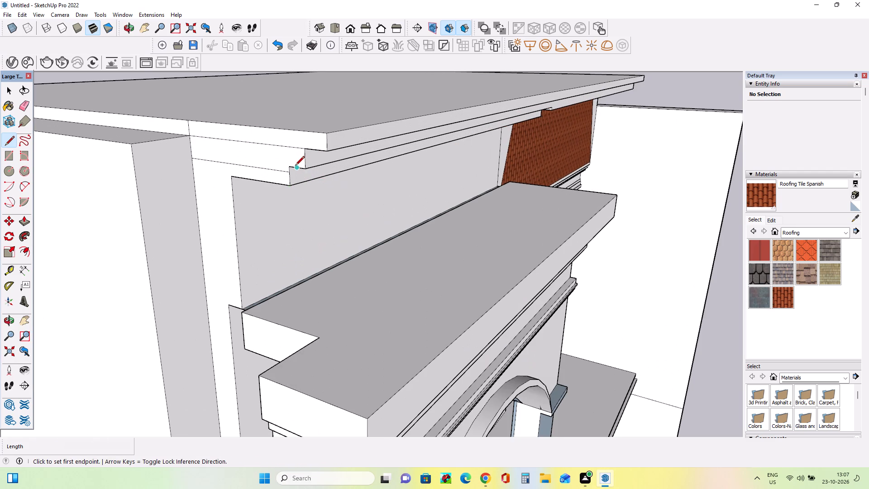
pyautogui.click(291, 168)
pyautogui.click(192, 150)
# Erase the extra lower line on the roof slab's left end.
pyautogui.click(23, 105)
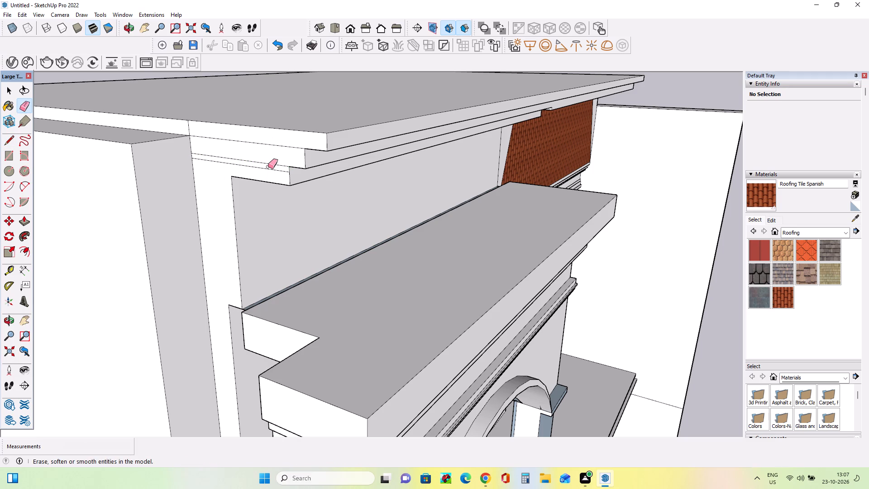
pyautogui.click(268, 170)
# Push/Pull the bands at the roof slab's left end so the stepped edge profile wraps around the corner.
pyautogui.click(19, 220)
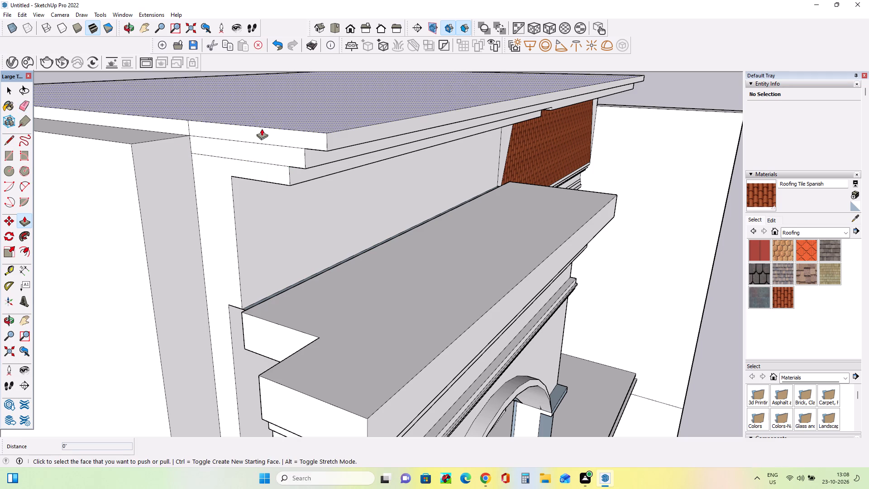
pyautogui.moveTo(261, 131); pyautogui.dragTo(250, 136)
pyautogui.click(260, 155)
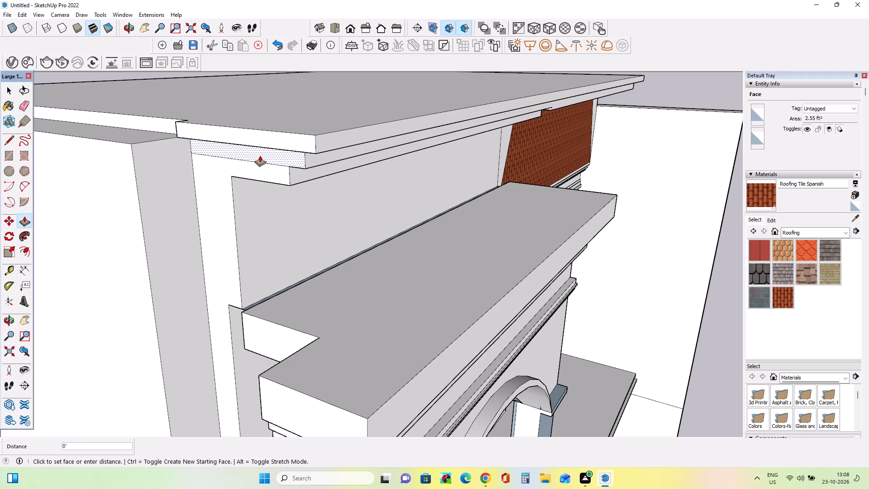
pyautogui.scroll(2, 273, 148)
pyautogui.middleClick(274, 148)
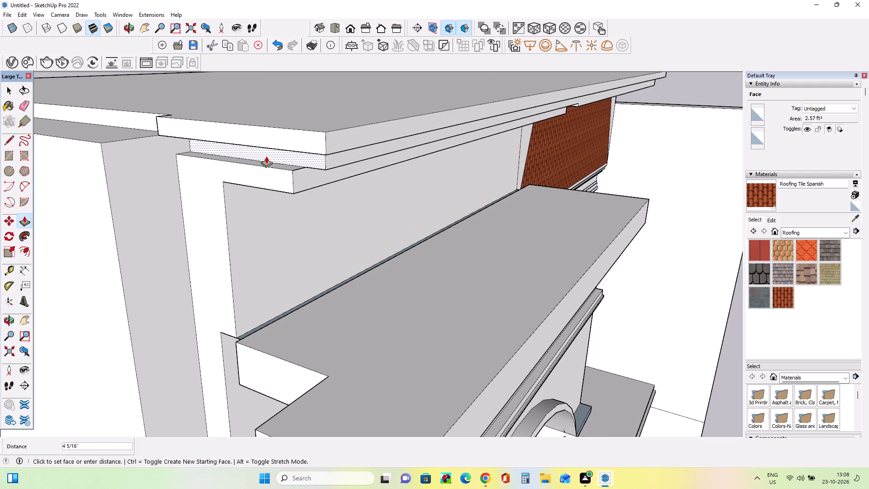
pyautogui.click(254, 163)
pyautogui.moveTo(276, 178); pyautogui.dragTo(309, 80, button='middle')
pyautogui.moveTo(293, 134); pyautogui.dragTo(297, 136)
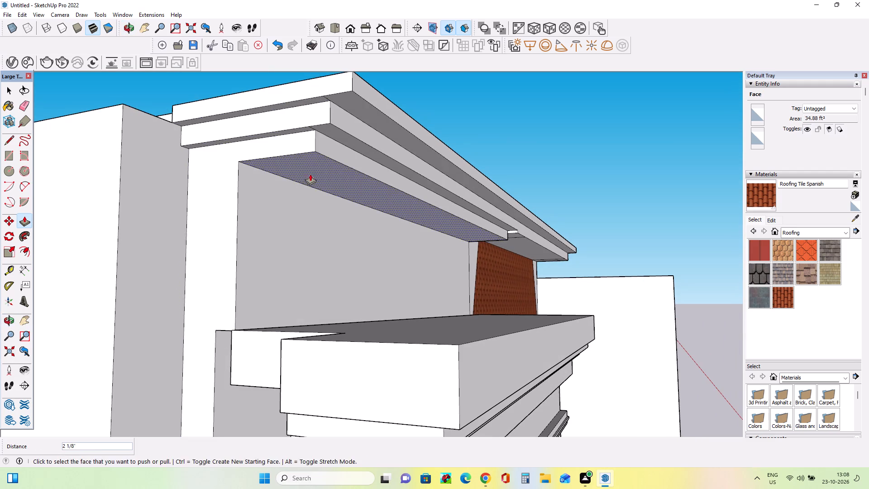
# Draw a line about 2' 11" long across the roof slab's right end, separating the top band from the band below.
pyautogui.moveTo(306, 174); pyautogui.dragTo(127, 194, button='middle')
pyautogui.scroll(-10, 59, 203)
pyautogui.moveTo(472, 207); pyautogui.dragTo(262, 212, button='middle')
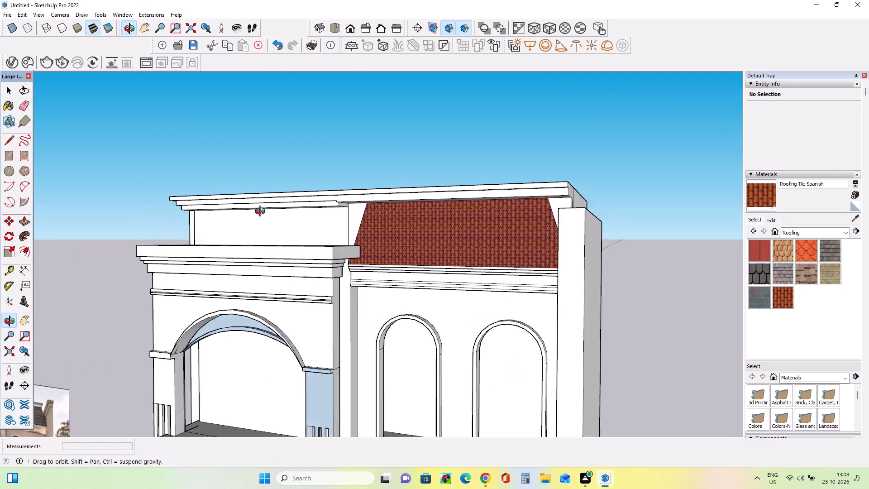
pyautogui.moveTo(262, 212); pyautogui.dragTo(249, 212, button='middle')
pyautogui.scroll(-1, 592, 160)
pyautogui.scroll(3, 592, 160)
pyautogui.moveTo(563, 195); pyautogui.dragTo(516, 205, button='middle')
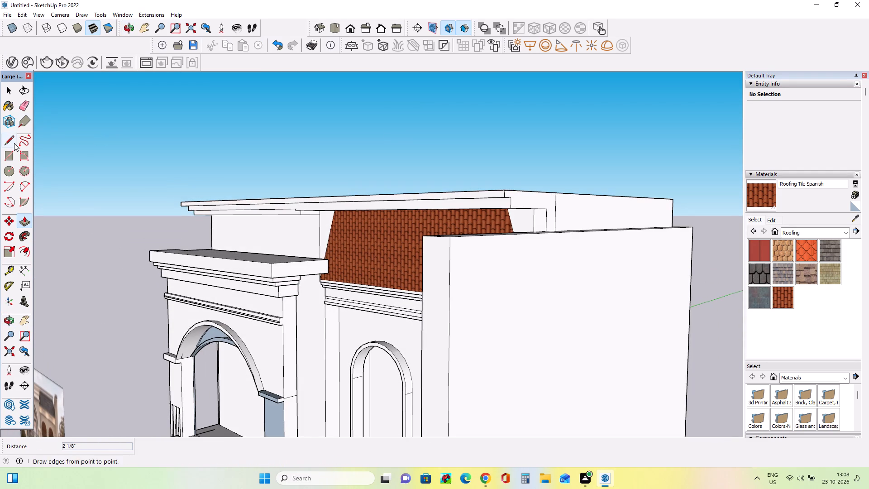
pyautogui.click(14, 144)
pyautogui.click(509, 198)
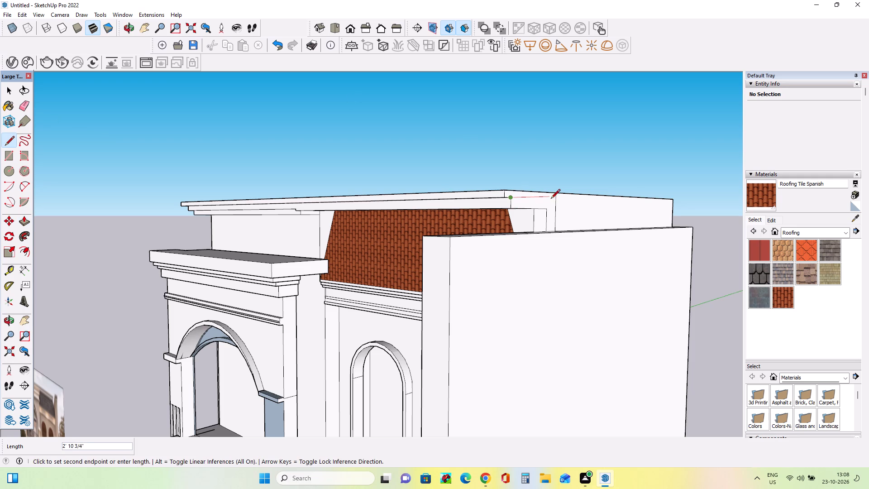
pyautogui.click(554, 203)
pyautogui.moveTo(547, 218); pyautogui.dragTo(558, 226, button='middle')
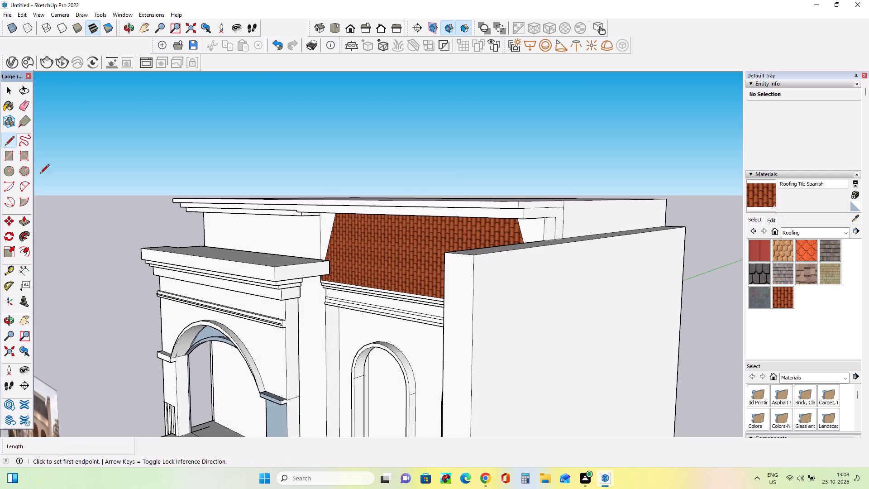
# Push/Pull the top band at the roof slab's right end outward about 3 15/16".
pyautogui.click(24, 106)
pyautogui.click(24, 221)
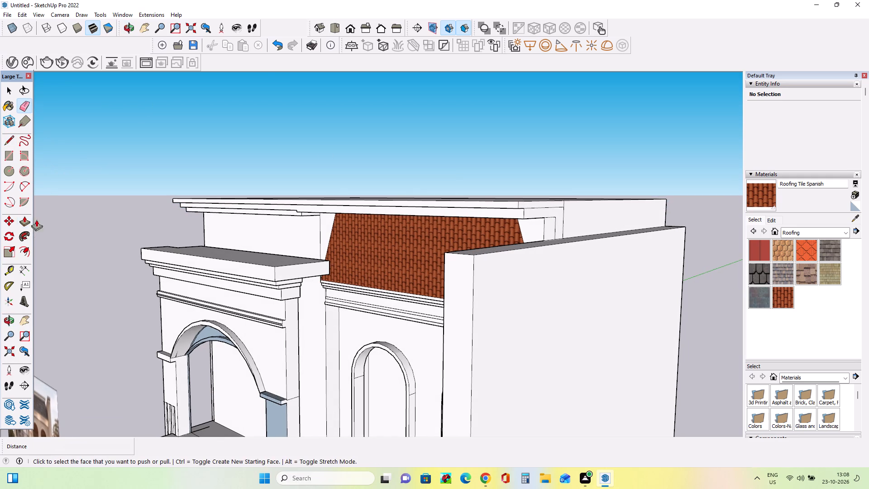
pyautogui.scroll(4, 493, 192)
pyautogui.moveTo(565, 214); pyautogui.dragTo(572, 218)
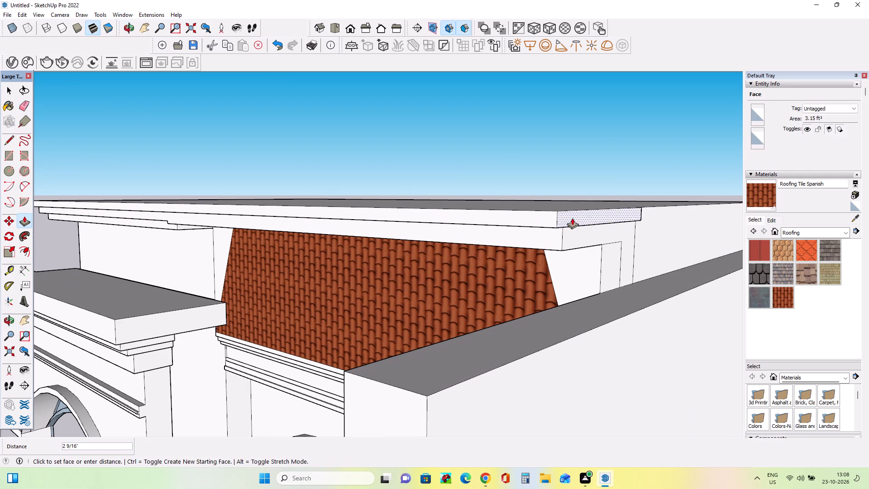
pyautogui.moveTo(572, 218); pyautogui.dragTo(576, 221)
pyautogui.moveTo(599, 236); pyautogui.dragTo(643, 192, button='middle')
pyautogui.scroll(-4, 643, 192)
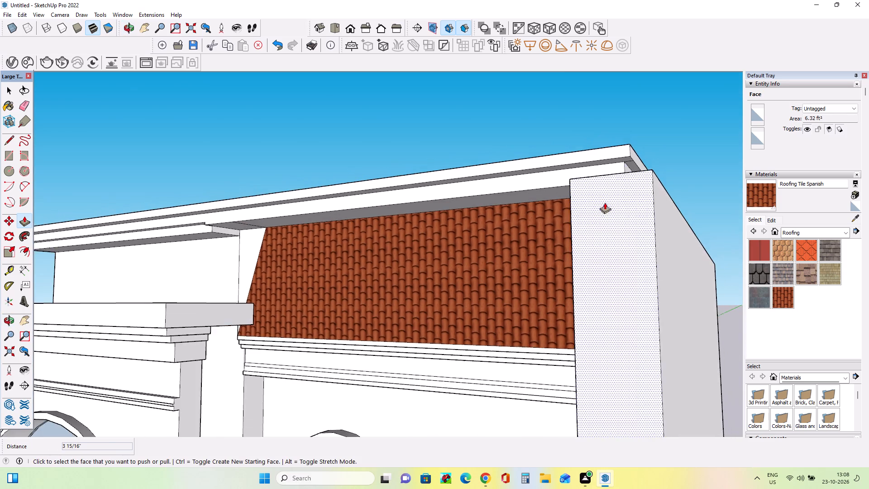
# Push/Pull the undersides of the three cornice bands above the arched bay downward, the lowest about 9 1/4" and the top about 7 7/16".
pyautogui.scroll(-8, 542, 204)
pyautogui.moveTo(497, 221); pyautogui.dragTo(573, 259, button='middle')
pyautogui.scroll(-4, 573, 259)
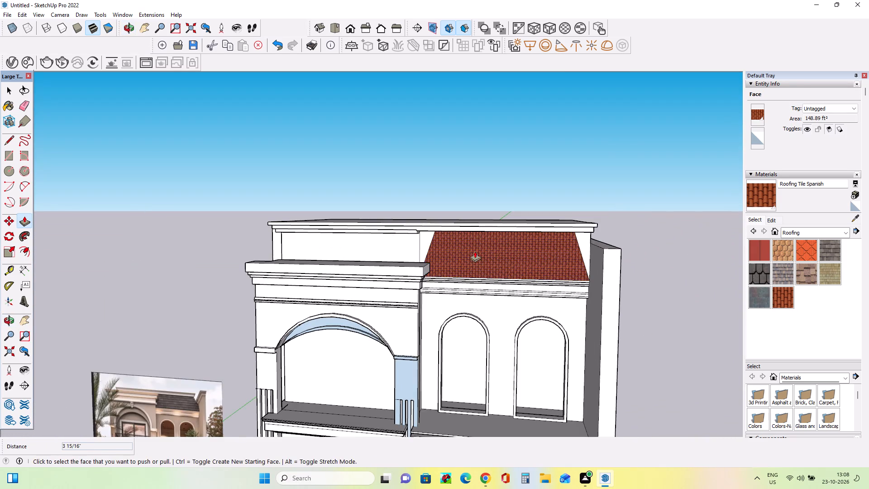
pyautogui.moveTo(464, 239); pyautogui.dragTo(487, 221, button='middle')
pyautogui.scroll(-8, 487, 221)
pyautogui.moveTo(497, 282); pyautogui.dragTo(520, 245, button='middle')
pyautogui.scroll(7, 411, 236)
pyautogui.moveTo(423, 231); pyautogui.dragTo(428, 239, button='middle')
pyautogui.scroll(3, 452, 229)
pyautogui.moveTo(492, 225); pyautogui.dragTo(497, 243, button='middle')
pyautogui.moveTo(492, 223); pyautogui.dragTo(497, 161, button='middle')
pyautogui.scroll(6, 466, 220)
pyautogui.moveTo(466, 222); pyautogui.dragTo(468, 234)
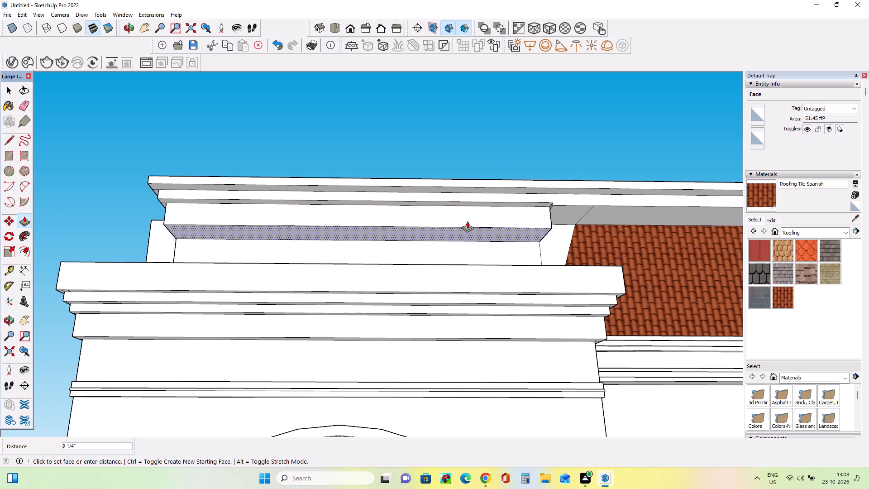
pyautogui.moveTo(466, 202); pyautogui.dragTo(468, 212)
pyautogui.moveTo(471, 189); pyautogui.dragTo(473, 201)
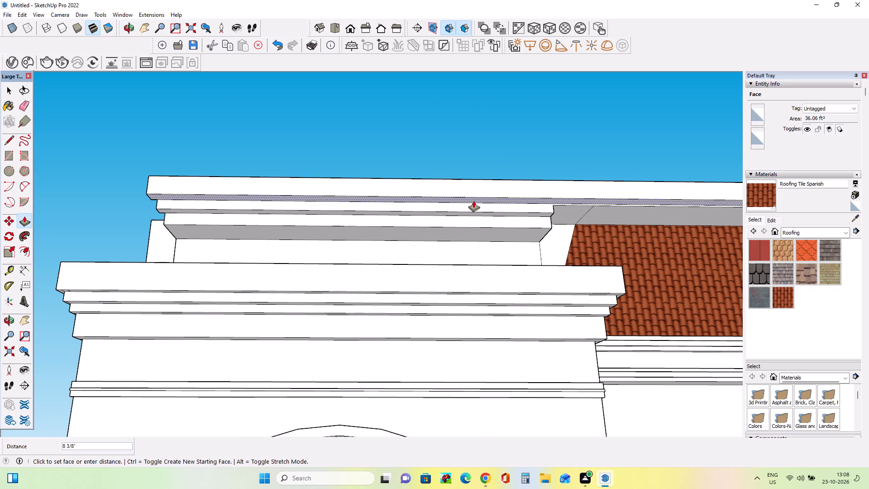
pyautogui.moveTo(473, 201); pyautogui.dragTo(474, 199)
# Examine the facade's thickened cornice and tiled roof from several angles alongside the reference photo.
pyautogui.scroll(-7, 385, 205)
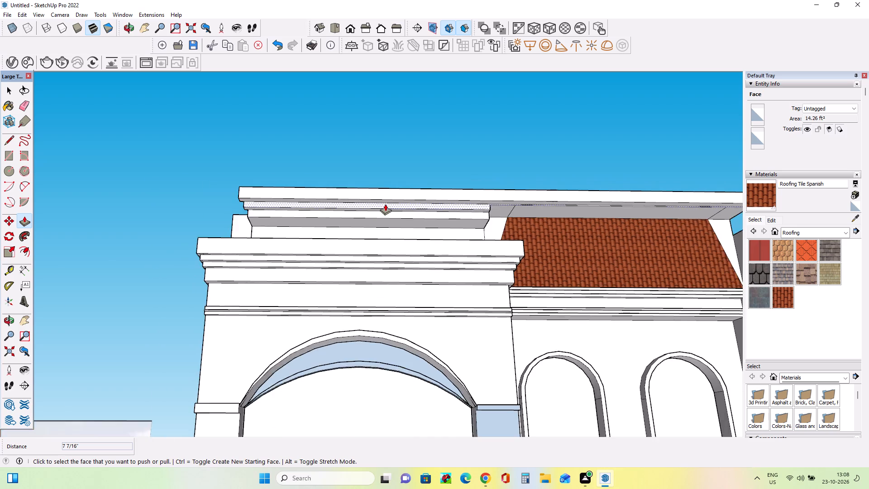
pyautogui.scroll(-2, 385, 204)
pyautogui.moveTo(462, 222); pyautogui.dragTo(483, 311, button='middle')
pyautogui.scroll(-3, 427, 234)
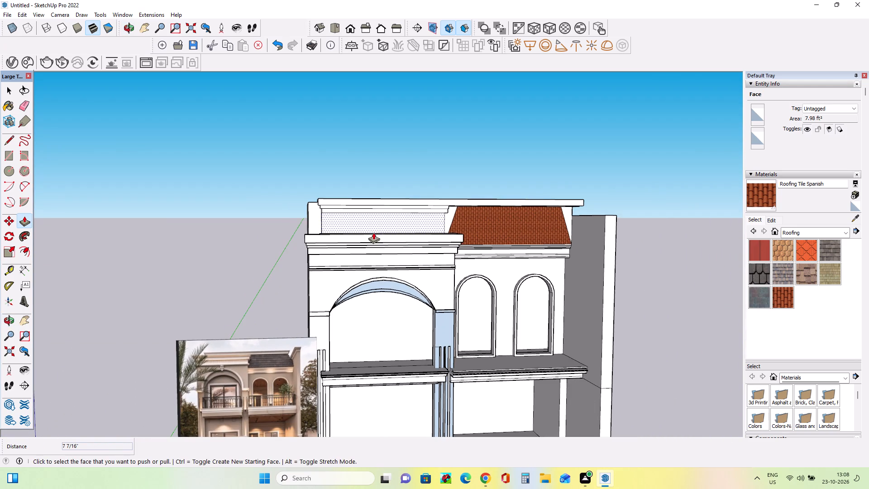
pyautogui.scroll(3, 338, 232)
pyautogui.scroll(-6, 338, 232)
pyautogui.moveTo(460, 243); pyautogui.dragTo(444, 261, button='middle')
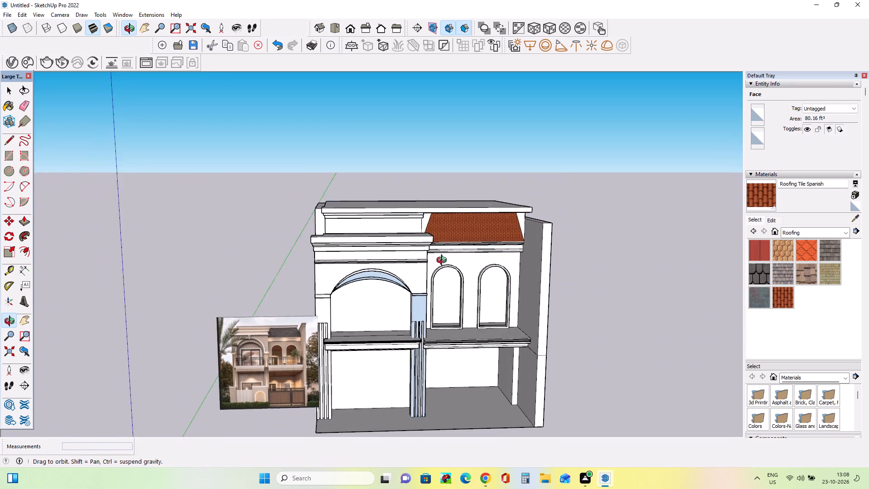
pyautogui.moveTo(444, 261); pyautogui.dragTo(400, 235, button='middle')
pyautogui.scroll(2, 423, 270)
pyautogui.moveTo(433, 269); pyautogui.dragTo(464, 274, button='middle')
pyautogui.scroll(-6, 457, 251)
pyautogui.scroll(8, 599, 261)
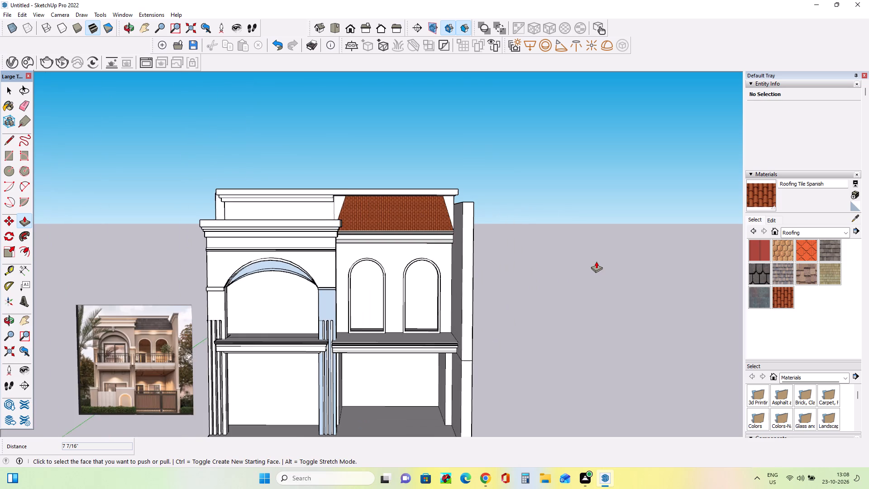
pyautogui.middleClick(352, 226)
pyautogui.scroll(3, 411, 205)
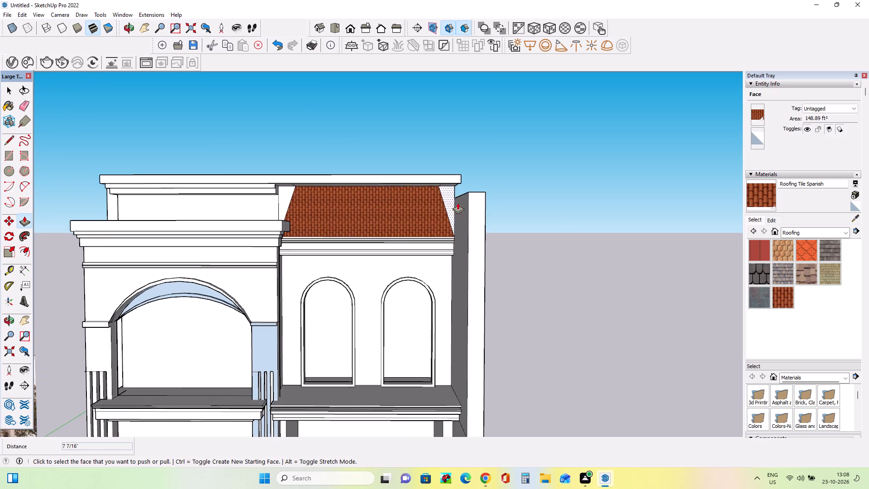
# Push/Pull the narrow wall face beside the tiled roof's right end back by 1' 8 11/16", 1' 3 7/16" and 23' 10 5/16" in turn.
pyautogui.moveTo(458, 202); pyautogui.dragTo(424, 228, button='middle')
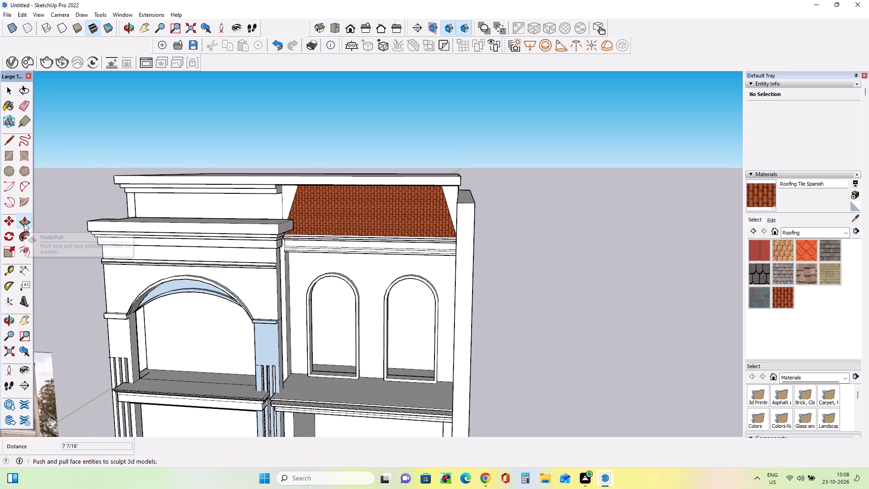
pyautogui.click(24, 223)
pyautogui.moveTo(450, 201); pyautogui.dragTo(459, 180)
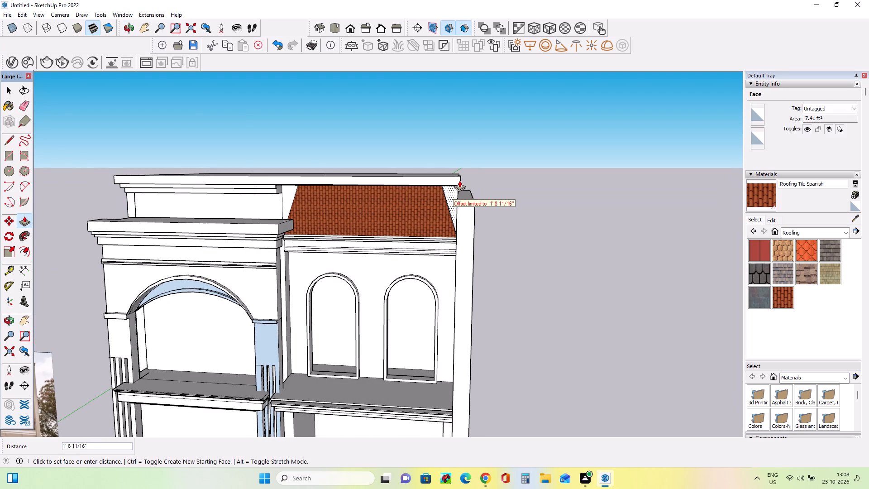
pyautogui.moveTo(459, 180); pyautogui.dragTo(460, 180)
pyautogui.moveTo(510, 173); pyautogui.dragTo(428, 216, button='middle')
pyautogui.scroll(1, 439, 207)
pyautogui.scroll(-1, 441, 206)
pyautogui.scroll(2, 442, 204)
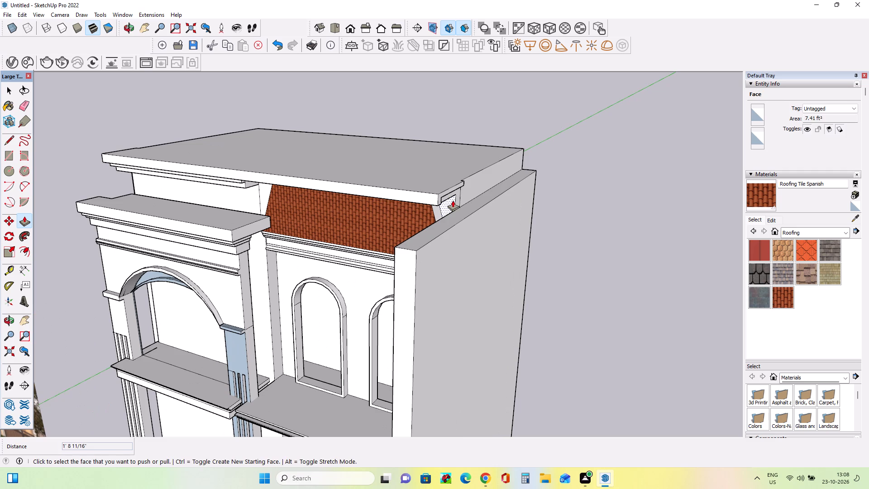
pyautogui.moveTo(453, 200); pyautogui.dragTo(464, 188)
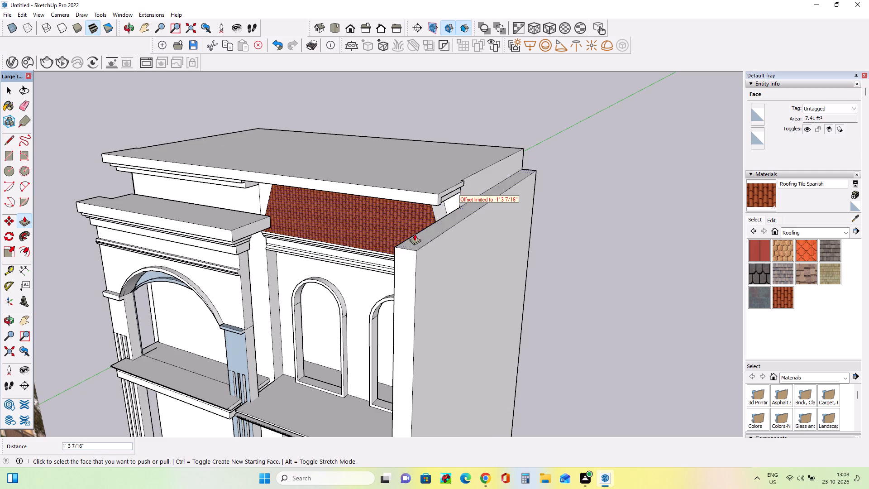
pyautogui.moveTo(415, 234); pyautogui.dragTo(511, 169, button='middle')
pyautogui.scroll(-3, 382, 253)
pyautogui.moveTo(473, 192); pyautogui.dragTo(483, 177, button='middle')
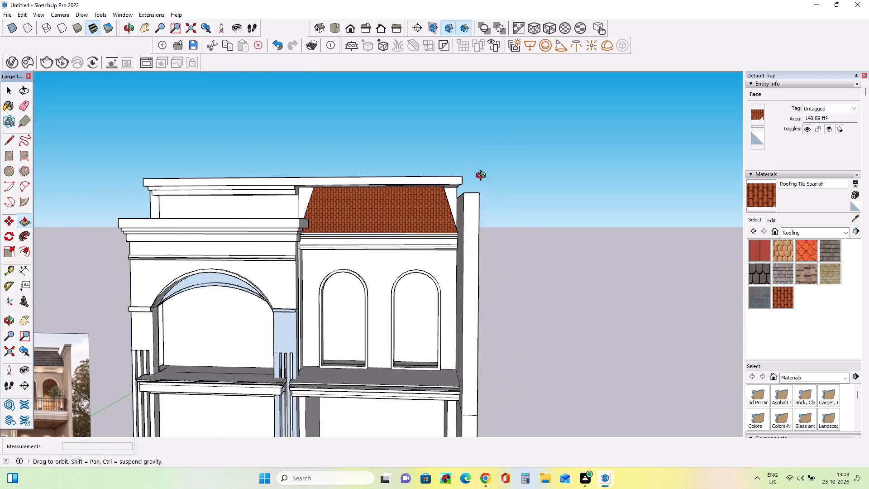
pyautogui.moveTo(483, 177); pyautogui.dragTo(358, 266, button='middle')
pyautogui.scroll(4, 451, 194)
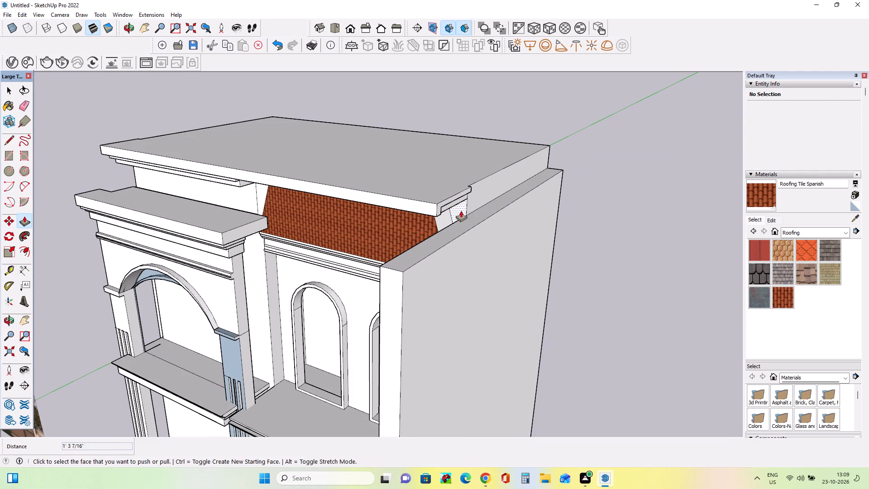
pyautogui.moveTo(461, 211); pyautogui.dragTo(565, 150)
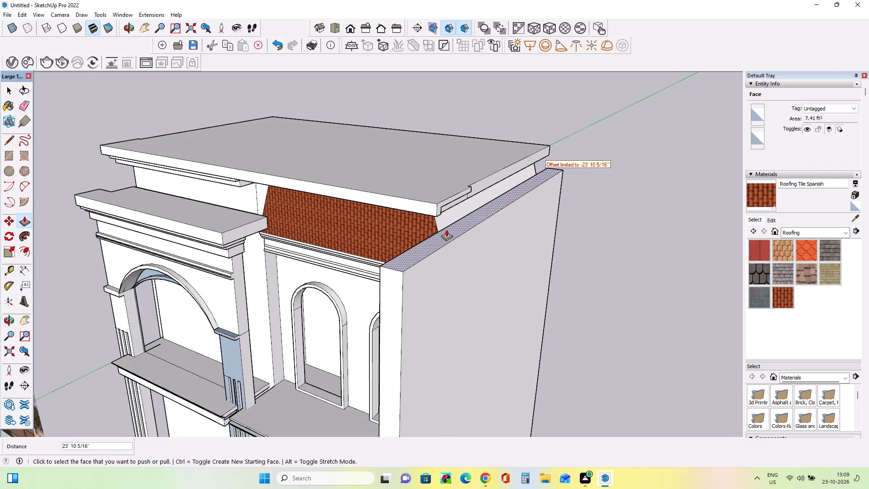
# Draw a line about 2' 4 3/16" long across the right end of the cornice above the arched bay, separating its two lower bands.
pyautogui.moveTo(454, 224); pyautogui.dragTo(586, 154, button='middle')
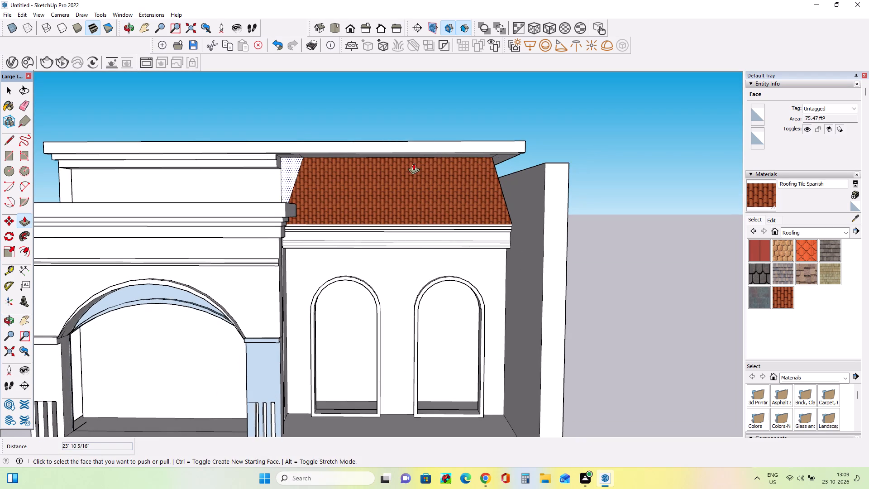
pyautogui.scroll(-7, 413, 163)
pyautogui.scroll(3, 301, 195)
pyautogui.moveTo(392, 182); pyautogui.dragTo(298, 212, button='middle')
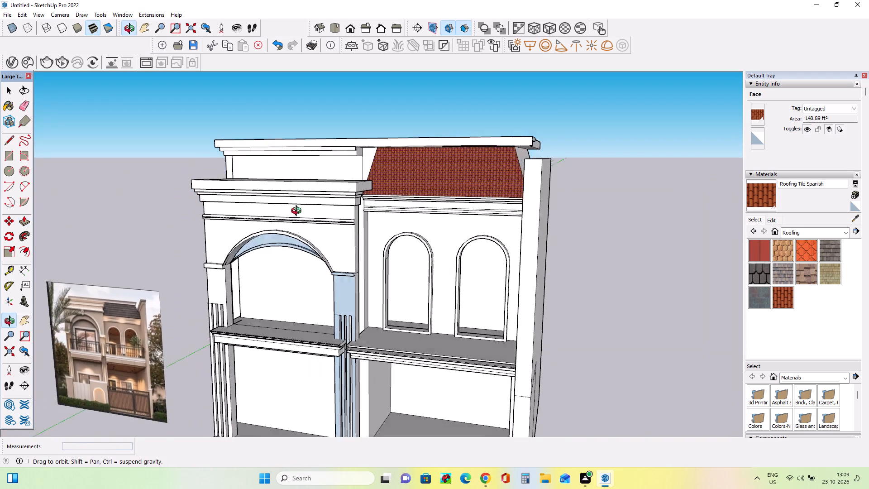
pyautogui.moveTo(298, 212); pyautogui.dragTo(298, 212, button='middle')
pyautogui.scroll(6, 358, 151)
pyautogui.scroll(-1, 358, 151)
pyautogui.scroll(4, 358, 151)
pyautogui.moveTo(370, 163); pyautogui.dragTo(354, 171, button='middle')
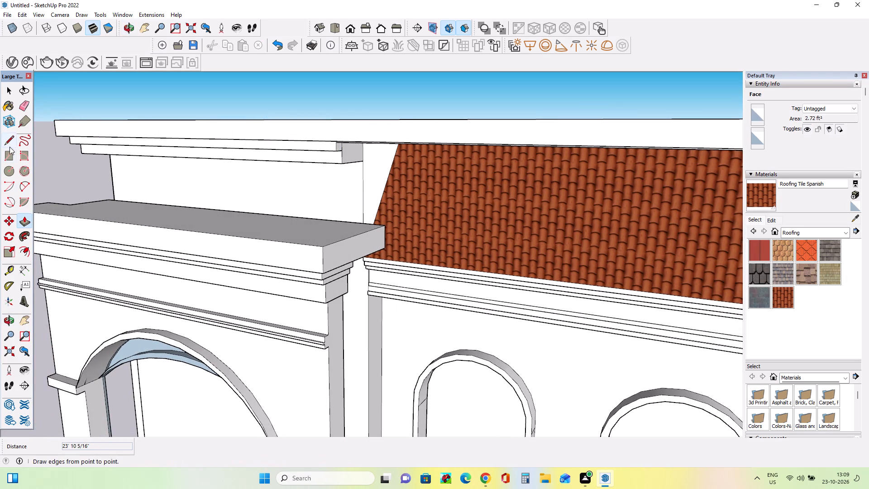
pyautogui.click(8, 141)
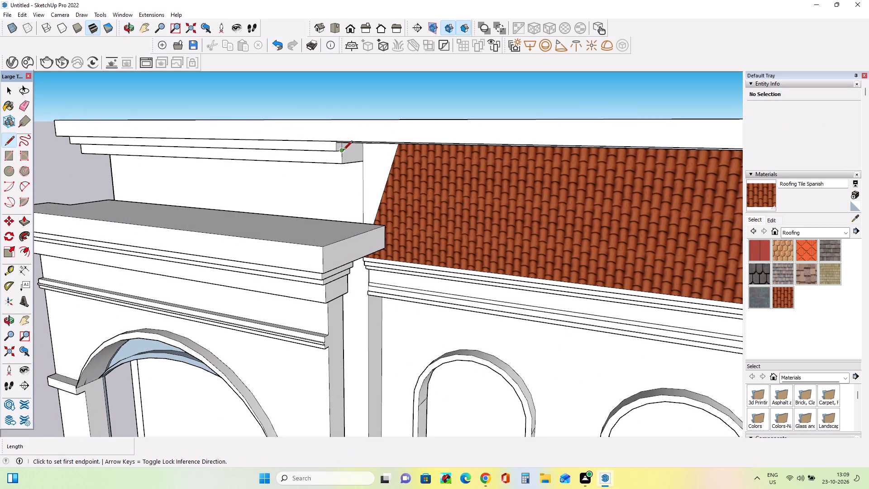
pyautogui.click(344, 151)
pyautogui.click(365, 148)
pyautogui.moveTo(350, 166); pyautogui.dragTo(358, 177, button='middle')
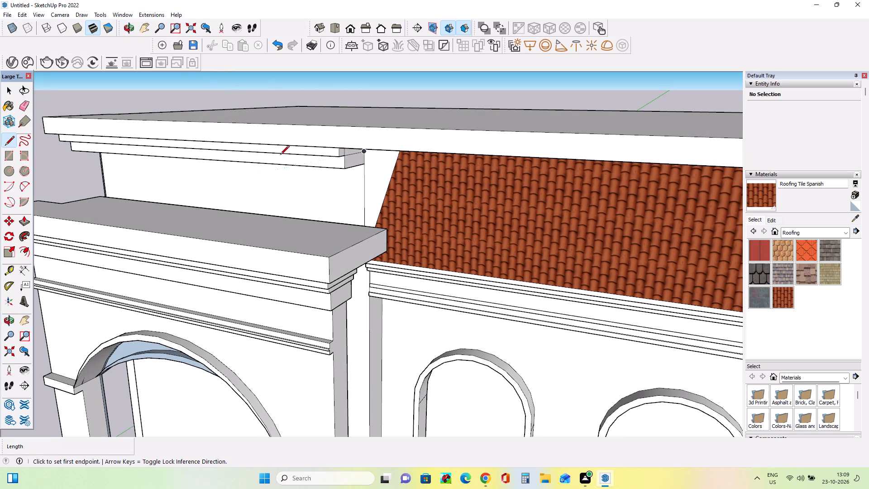
pyautogui.moveTo(283, 156); pyautogui.dragTo(291, 166, button='middle')
pyautogui.scroll(3, 305, 166)
pyautogui.moveTo(354, 167); pyautogui.dragTo(344, 164, button='middle')
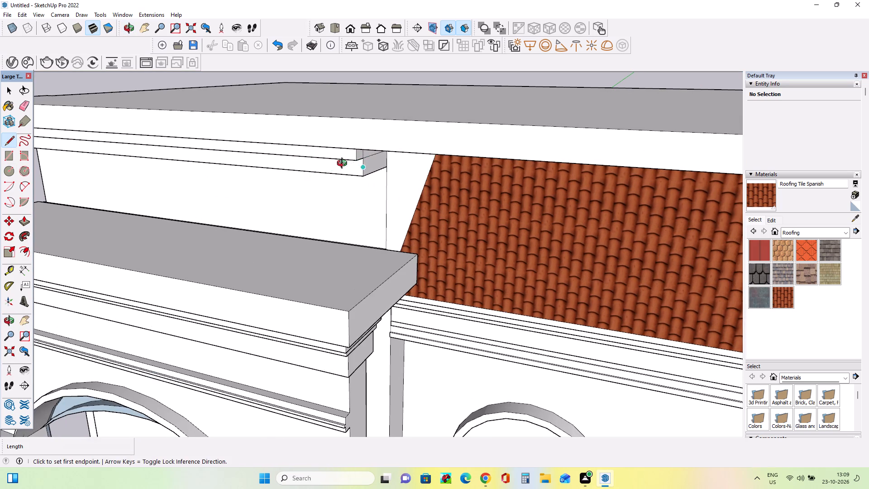
pyautogui.moveTo(344, 164); pyautogui.dragTo(331, 161, button='middle')
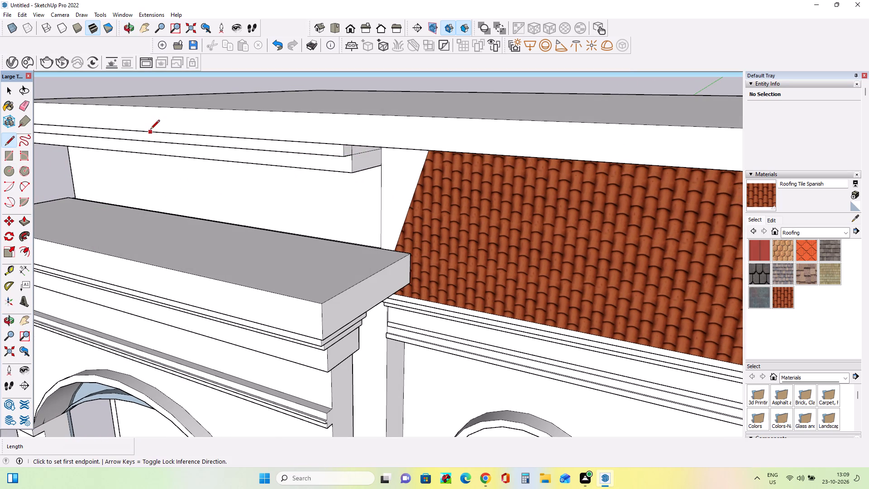
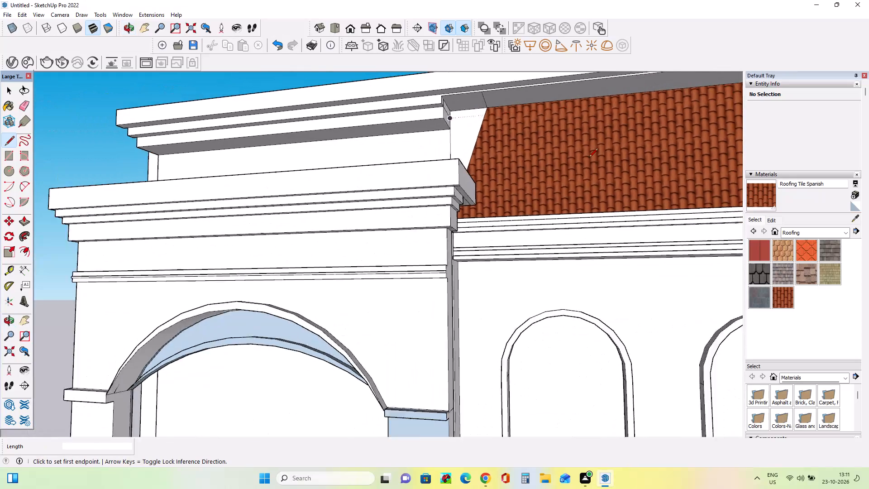
# Push/Pull the right ends of the two lower cornice bands toward the tiled roof, the lowest about 1' 11 3/16", finishing the upper with about 1 7/8".
pyautogui.scroll(-8, 542, 233)
pyautogui.moveTo(549, 234); pyautogui.dragTo(583, 254, button='middle')
pyautogui.scroll(-7, 583, 255)
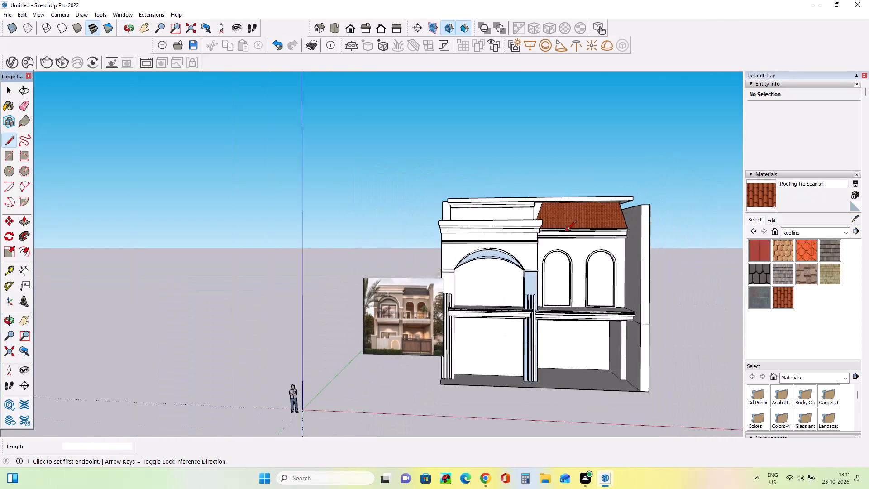
pyautogui.scroll(-1, 567, 230)
pyautogui.scroll(8, 646, 300)
pyautogui.middleClick(577, 265)
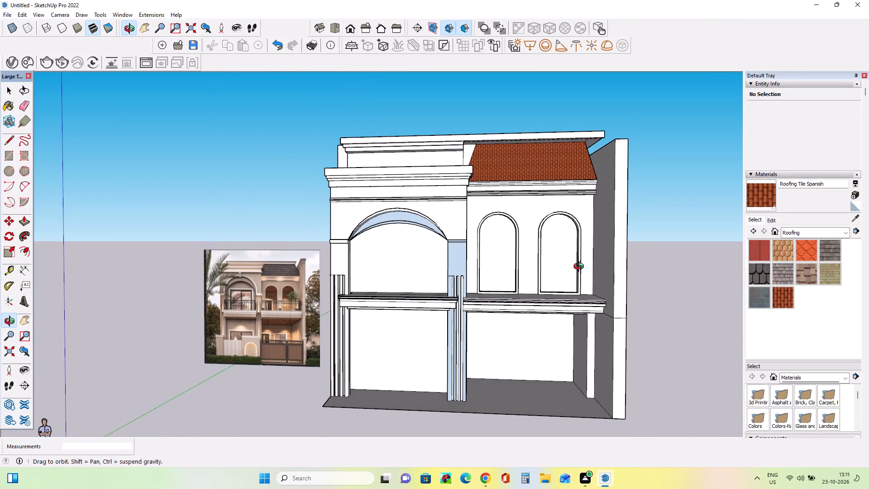
pyautogui.scroll(4, 426, 141)
pyautogui.moveTo(506, 170); pyautogui.dragTo(354, 218, button='middle')
pyautogui.scroll(3, 456, 142)
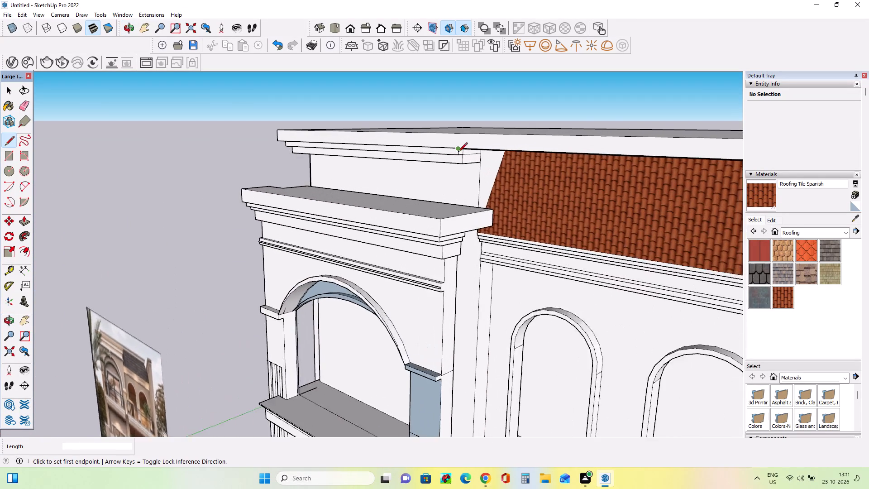
pyautogui.scroll(6, 458, 153)
pyautogui.moveTo(468, 172); pyautogui.dragTo(481, 141, button='middle')
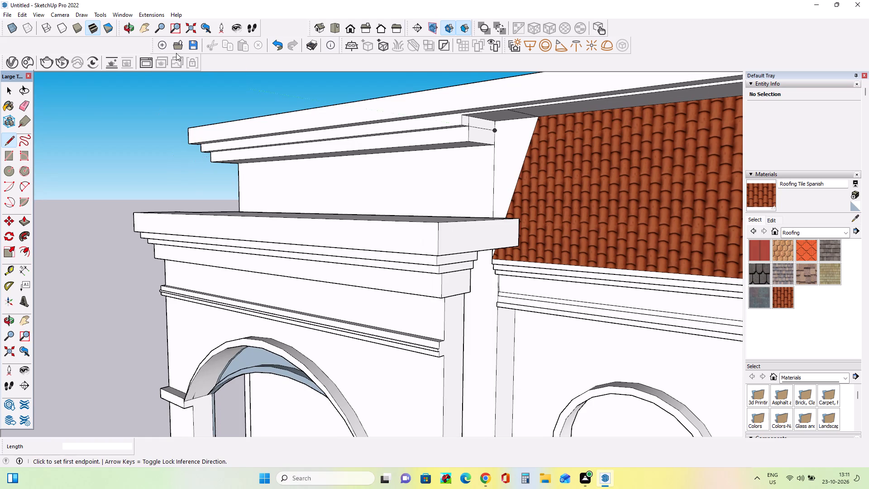
pyautogui.click(21, 225)
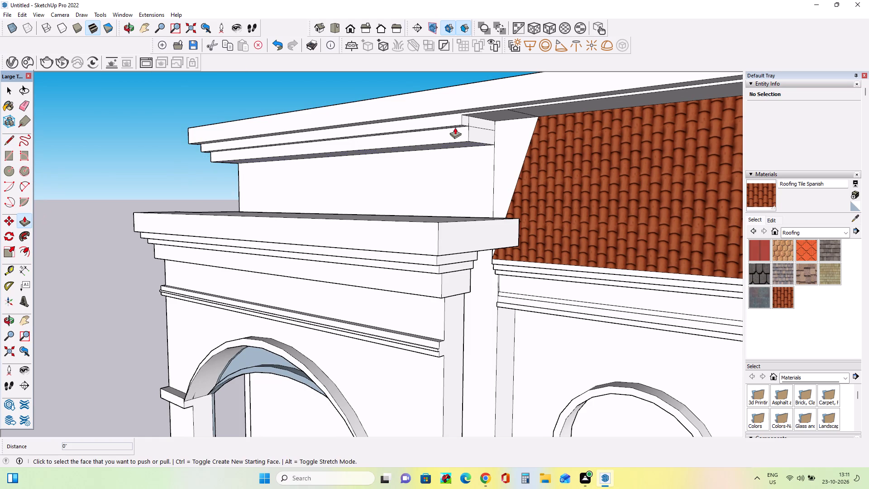
pyautogui.moveTo(471, 120); pyautogui.dragTo(538, 132)
pyautogui.moveTo(476, 134); pyautogui.dragTo(540, 138)
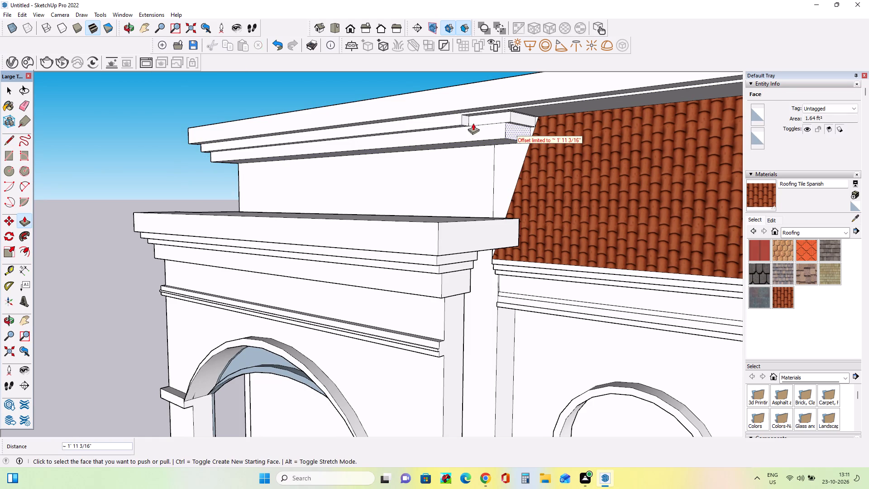
pyautogui.moveTo(466, 118); pyautogui.dragTo(529, 120)
pyautogui.scroll(4, 522, 118)
pyautogui.moveTo(521, 118); pyautogui.dragTo(527, 118)
pyautogui.moveTo(498, 116); pyautogui.dragTo(511, 116)
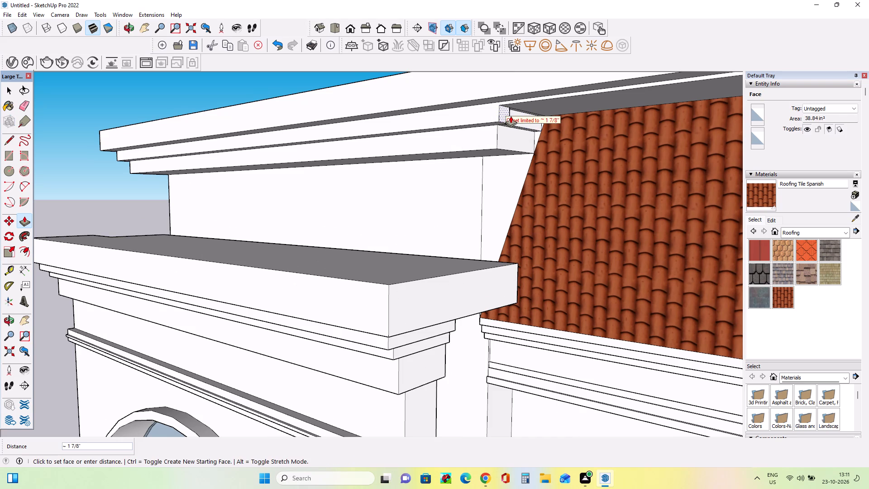
pyautogui.moveTo(511, 116); pyautogui.dragTo(520, 118)
# Examine the extended cornice end and the whole facade alongside the reference photo.
pyautogui.moveTo(515, 142); pyautogui.dragTo(631, 104, button='middle')
pyautogui.scroll(-6, 631, 104)
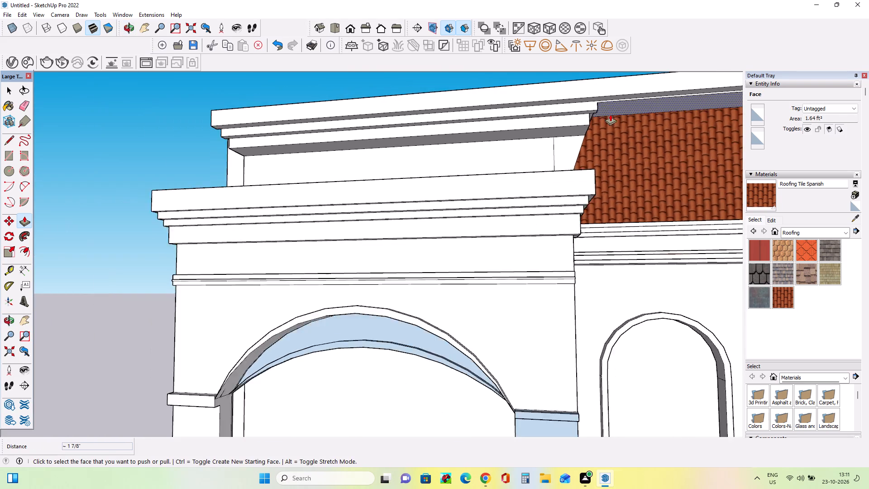
pyautogui.scroll(-13, 610, 114)
pyautogui.scroll(1, 610, 115)
pyautogui.scroll(-4, 610, 115)
pyautogui.moveTo(606, 136); pyautogui.dragTo(607, 143, button='middle')
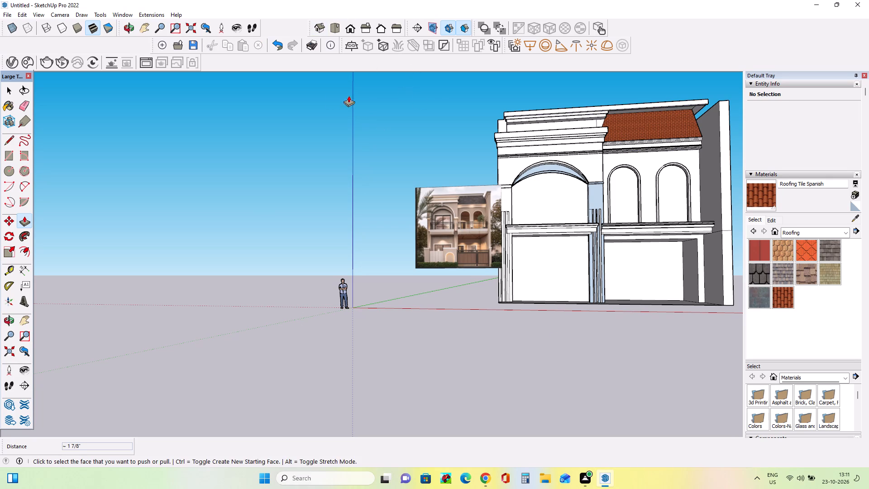
pyautogui.scroll(1, 552, 124)
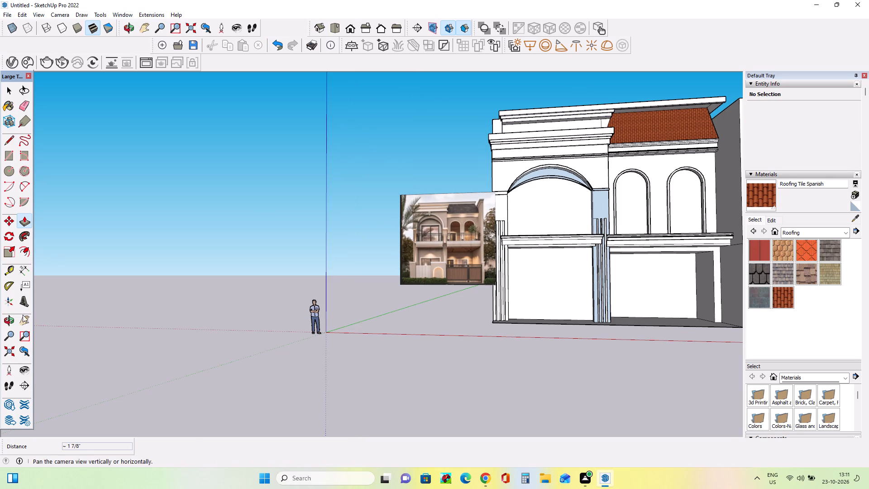
pyautogui.click(22, 323)
pyautogui.moveTo(309, 201); pyautogui.dragTo(149, 264)
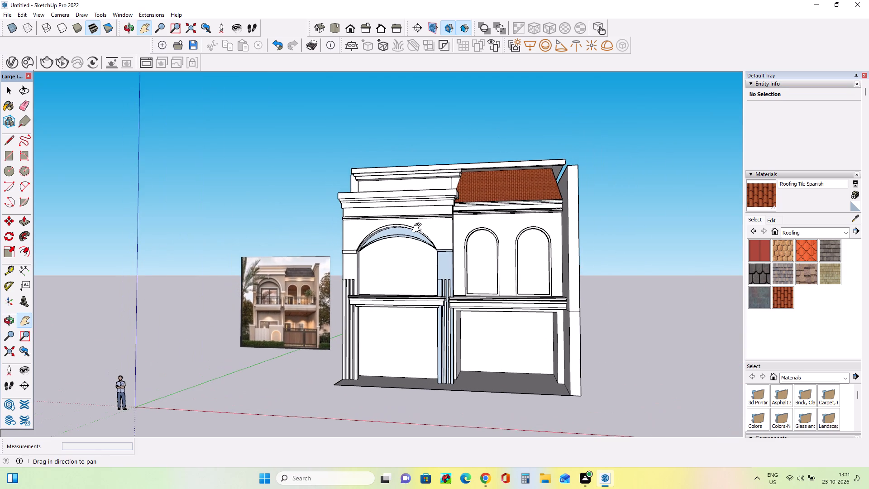
pyautogui.moveTo(419, 228); pyautogui.dragTo(443, 290, button='middle')
pyautogui.scroll(7, 441, 173)
pyautogui.moveTo(446, 202); pyautogui.dragTo(452, 158, button='middle')
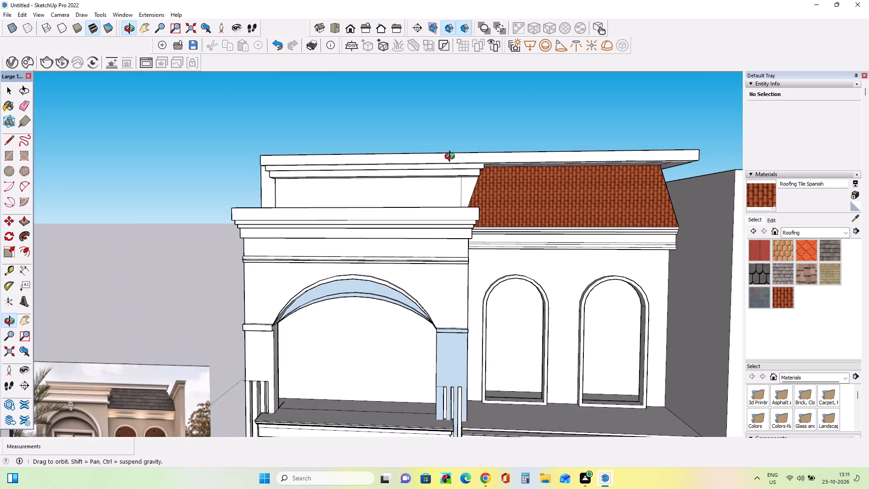
pyautogui.moveTo(452, 158); pyautogui.dragTo(452, 157, button='middle')
pyautogui.scroll(3, 392, 189)
pyautogui.moveTo(392, 189); pyautogui.dragTo(402, 196, button='middle')
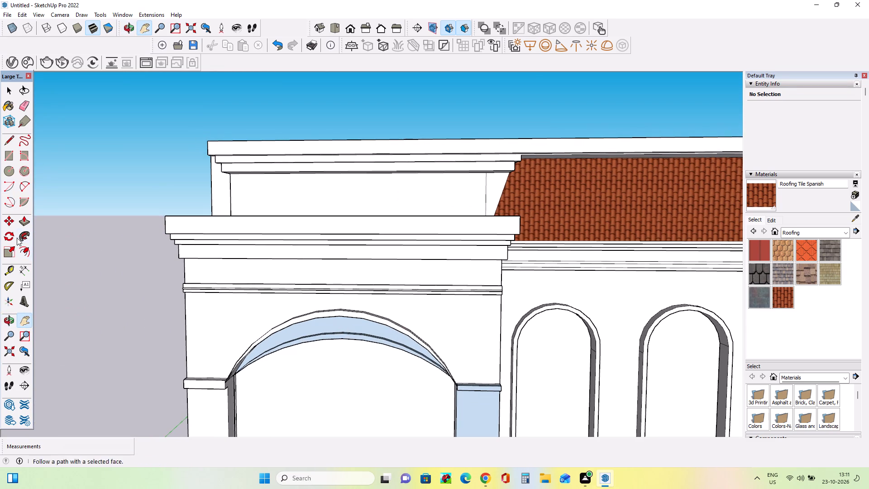
# Draw a rectangle about 22' 2 15/16" by 1' 7 7/16" on the underside of the lowest cornice band above the arched bay.
pyautogui.click(10, 161)
pyautogui.moveTo(318, 197); pyautogui.dragTo(341, 149, button='middle')
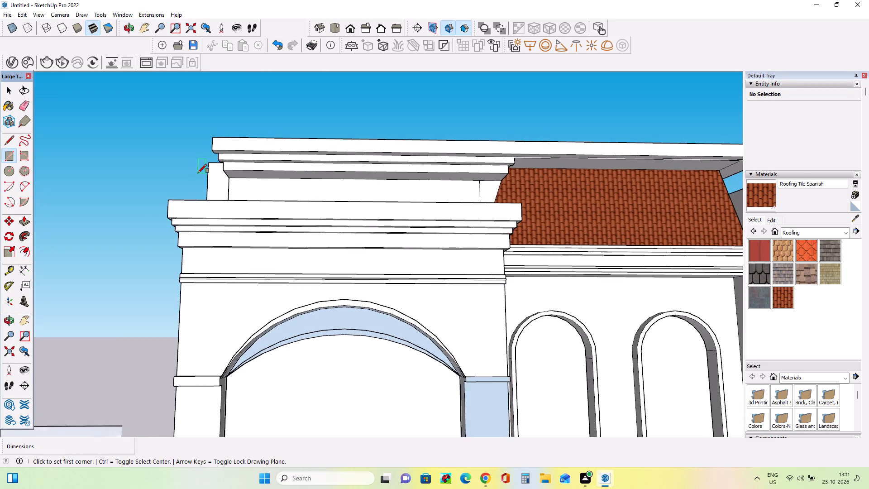
pyautogui.scroll(8, 197, 173)
pyautogui.click(258, 178)
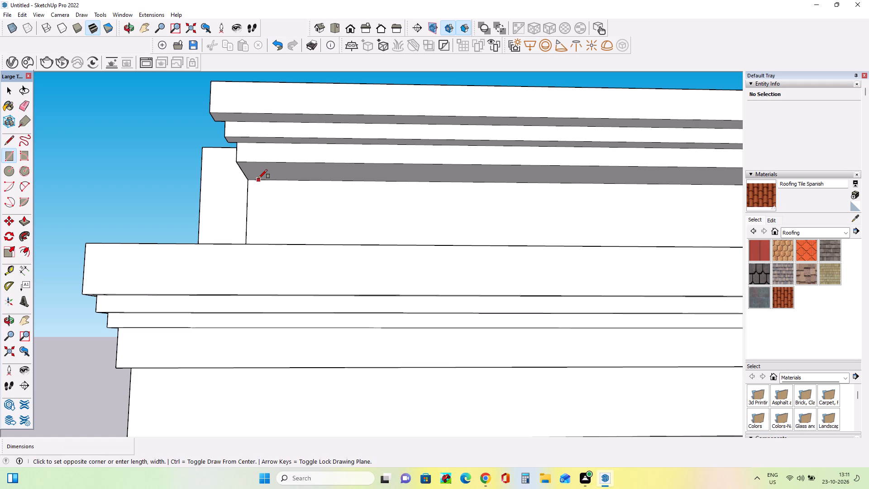
pyautogui.scroll(-8, 336, 165)
pyautogui.scroll(3, 572, 182)
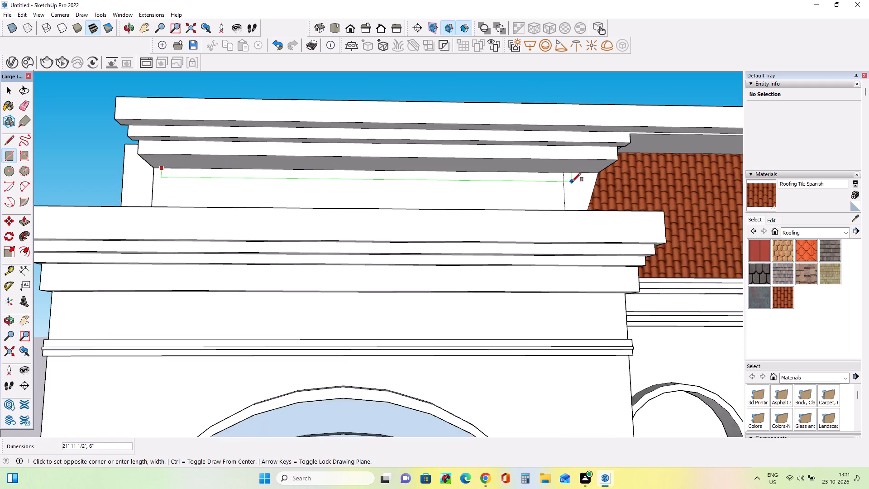
pyautogui.scroll(4, 572, 182)
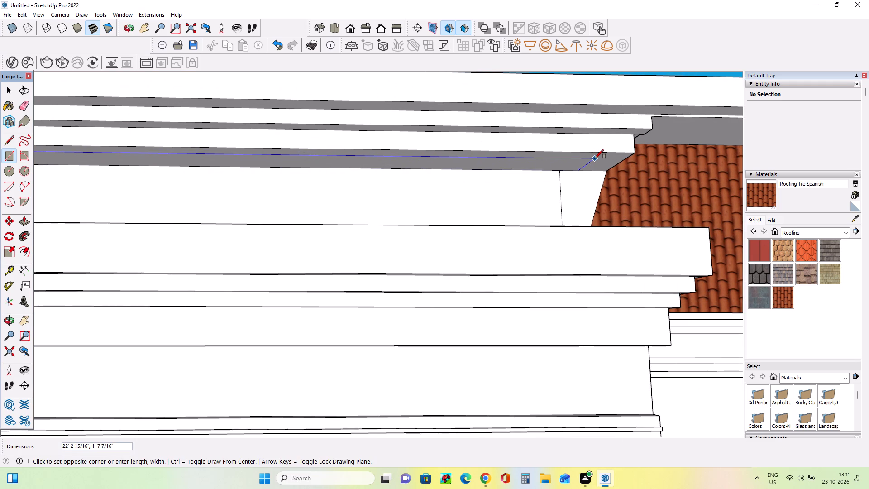
pyautogui.click(595, 158)
# Push/Pull the rectangle under the cornice down about 5 1/4" as an additional, narrower band.
pyautogui.moveTo(615, 177); pyautogui.dragTo(617, 164, button='middle')
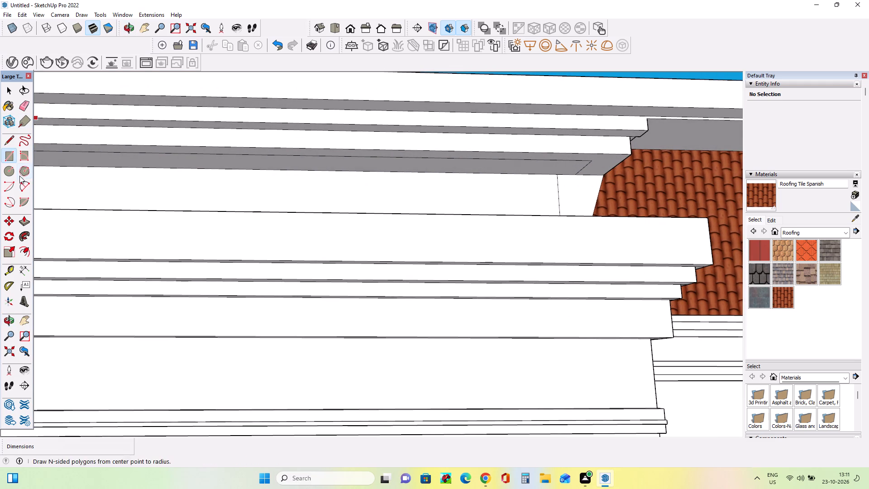
pyautogui.click(26, 222)
pyautogui.moveTo(227, 164); pyautogui.dragTo(227, 167)
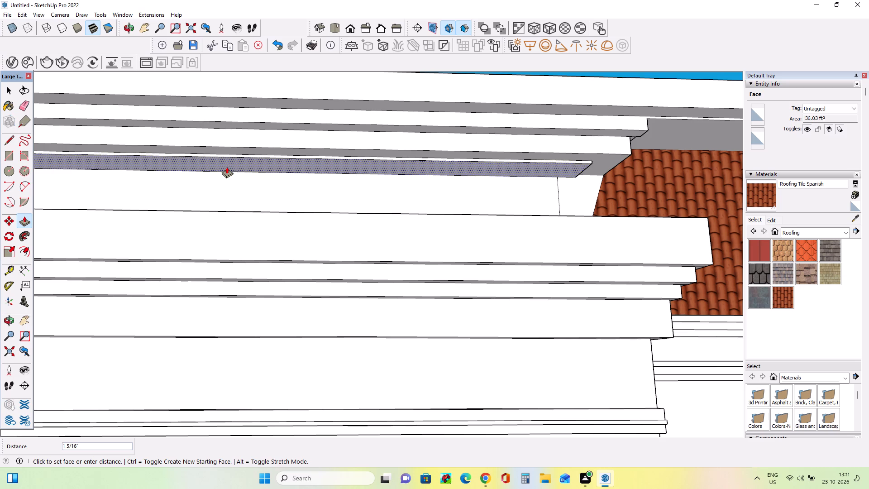
pyautogui.moveTo(227, 167); pyautogui.dragTo(228, 175)
# Examine the cornice with its added band and the overall facade against the reference photo.
pyautogui.scroll(-3, 296, 166)
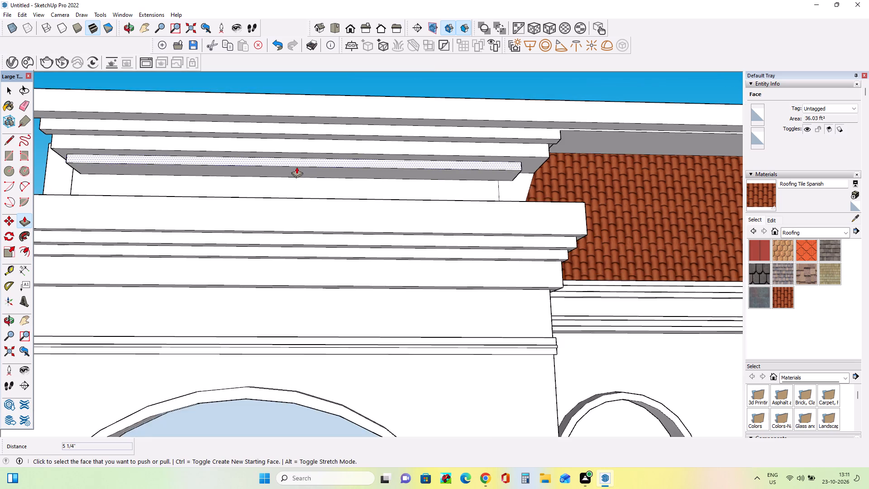
pyautogui.scroll(-9, 296, 167)
pyautogui.moveTo(303, 188); pyautogui.dragTo(289, 251, button='middle')
pyautogui.scroll(-5, 289, 251)
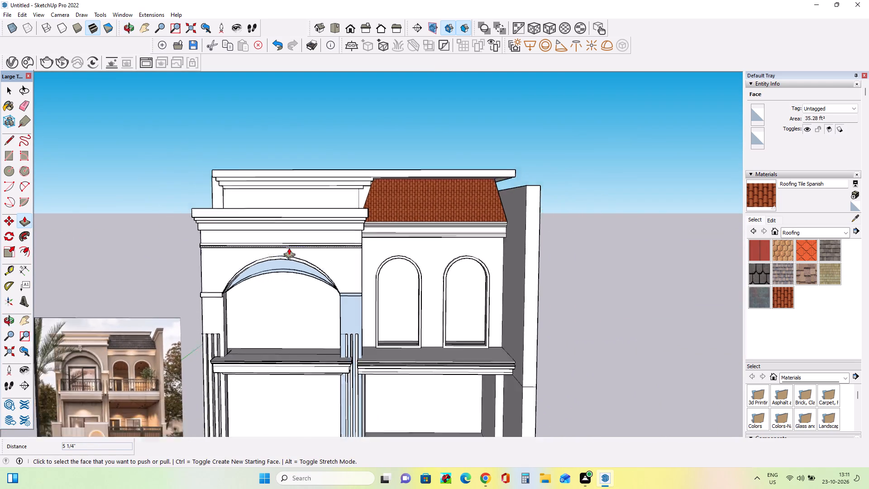
pyautogui.scroll(-7, 289, 248)
pyautogui.scroll(8, 280, 256)
pyautogui.scroll(-1, 293, 231)
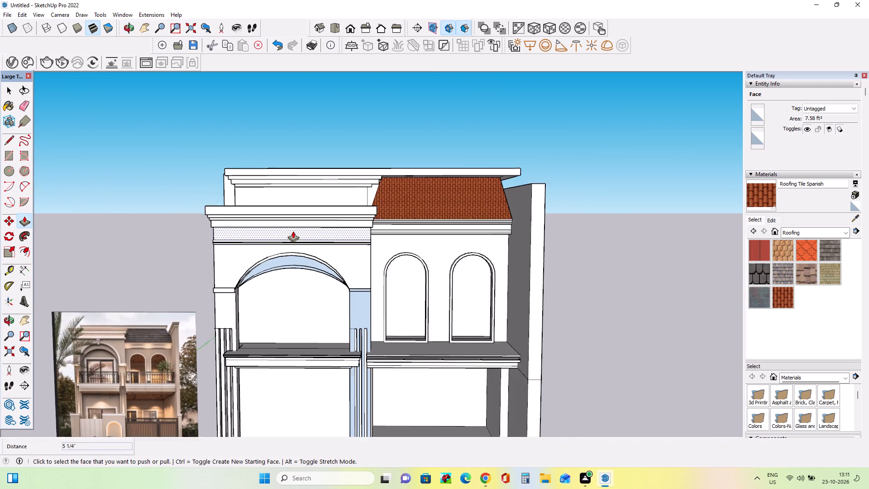
pyautogui.scroll(-1, 293, 231)
pyautogui.middleClick(334, 220)
pyautogui.moveTo(539, 318); pyautogui.dragTo(527, 359, button='middle')
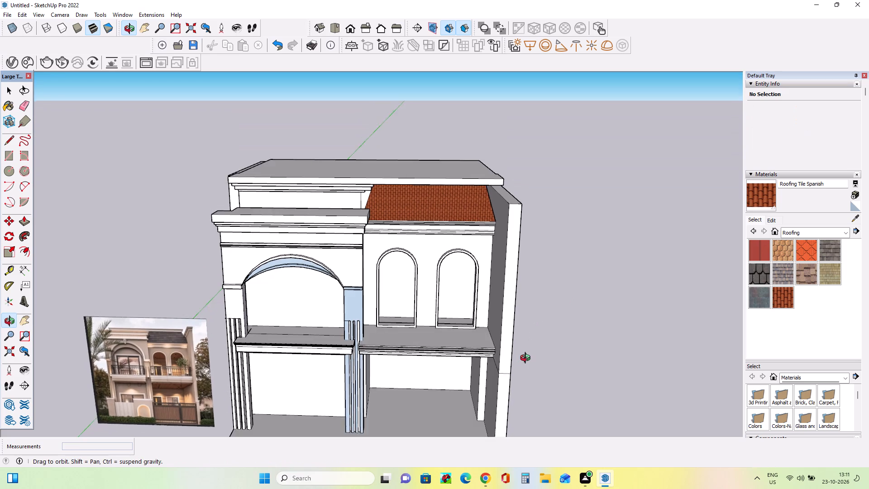
pyautogui.moveTo(527, 359); pyautogui.dragTo(523, 350, button='middle')
# Push/Pull the recessed front part of the roof slab's right side outward 3 15/16", flush with the rest of that side.
pyautogui.scroll(4, 573, 150)
pyautogui.moveTo(528, 193); pyautogui.dragTo(417, 183, button='middle')
pyautogui.scroll(3, 483, 192)
pyautogui.moveTo(480, 189); pyautogui.dragTo(430, 220, button='middle')
pyautogui.scroll(1, 387, 226)
pyautogui.moveTo(387, 226); pyautogui.dragTo(325, 216, button='middle')
pyautogui.scroll(4, 413, 199)
pyautogui.moveTo(363, 208); pyautogui.dragTo(213, 263, button='middle')
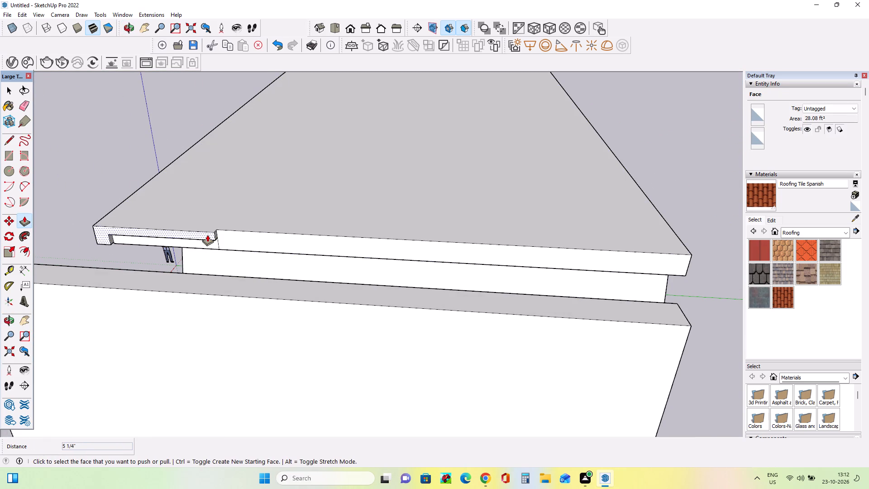
pyautogui.moveTo(207, 235); pyautogui.dragTo(238, 235)
# Erase the leftover dividing edges on the roof slab's right side face.
pyautogui.moveTo(278, 241); pyautogui.dragTo(374, 227, button='middle')
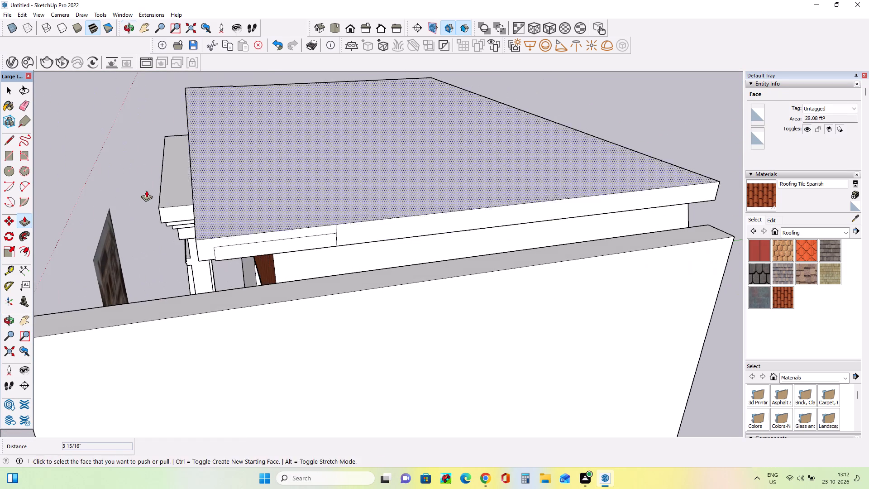
pyautogui.click(19, 107)
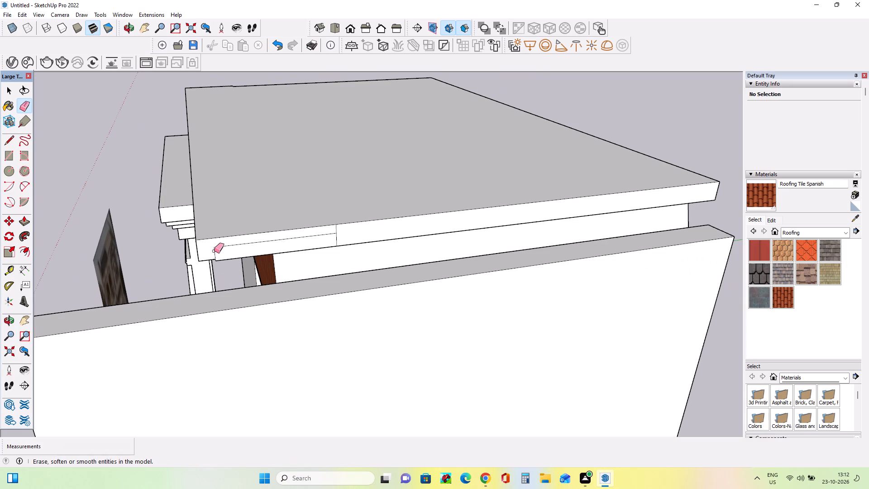
pyautogui.moveTo(214, 251); pyautogui.dragTo(225, 254)
pyautogui.moveTo(332, 233); pyautogui.dragTo(339, 239)
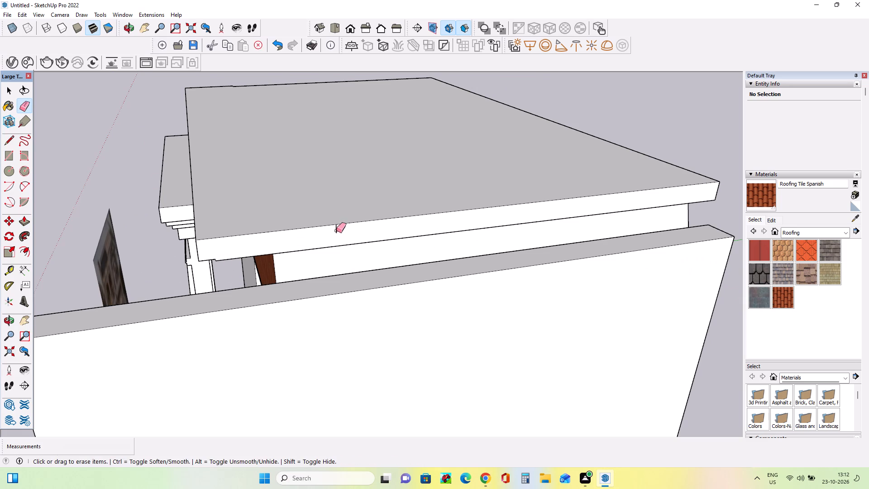
pyautogui.click(336, 230)
# Push/Pull the top of the tall right side wall up 3' 3 9/16", above the roof slab.
pyautogui.moveTo(354, 235); pyautogui.dragTo(529, 139, button='middle')
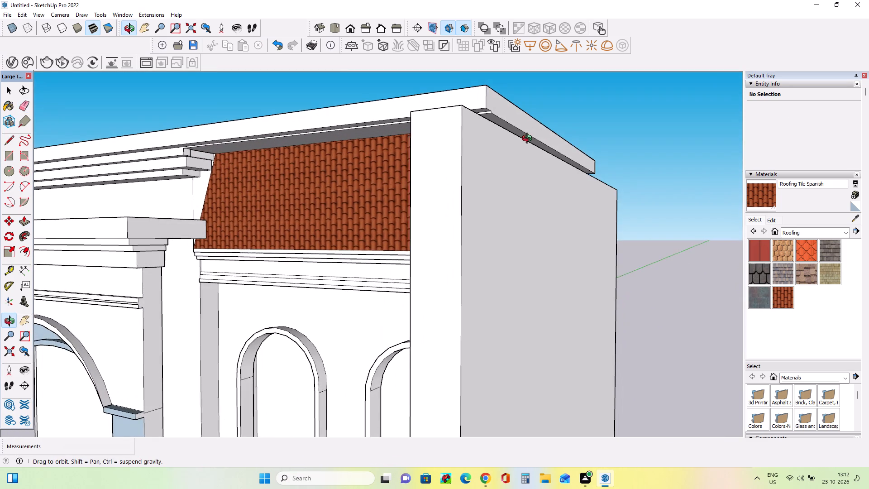
pyautogui.moveTo(529, 139); pyautogui.dragTo(506, 229, button='middle')
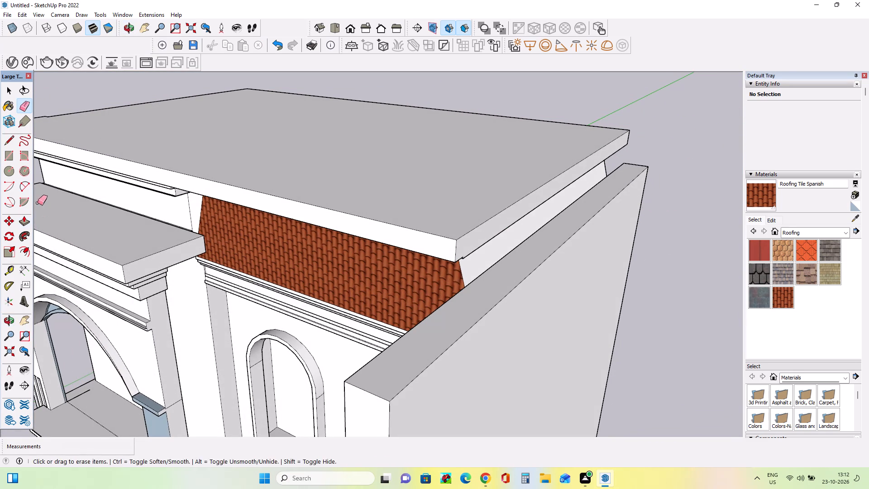
pyautogui.click(22, 219)
pyautogui.moveTo(480, 294); pyautogui.dragTo(491, 229)
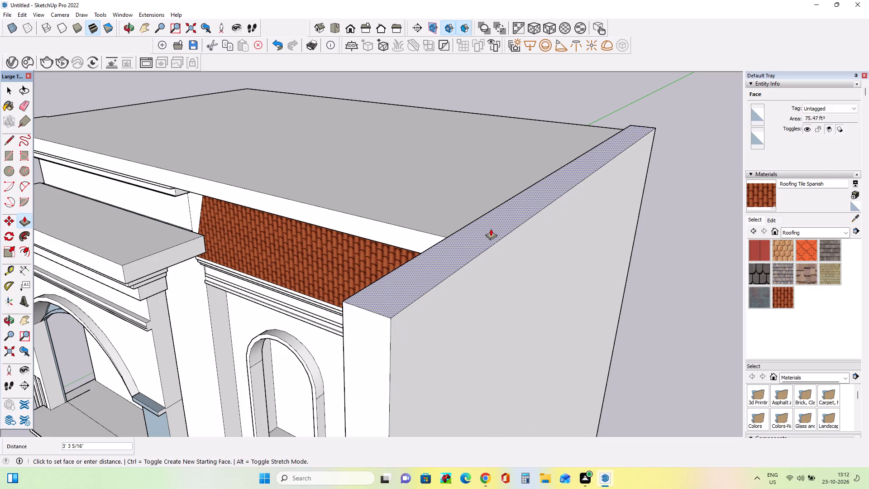
pyautogui.moveTo(491, 229); pyautogui.dragTo(491, 228)
# Examine the raised side wall and roof slab from the front and above, comparing them with the reference photo.
pyautogui.scroll(-16, 286, 256)
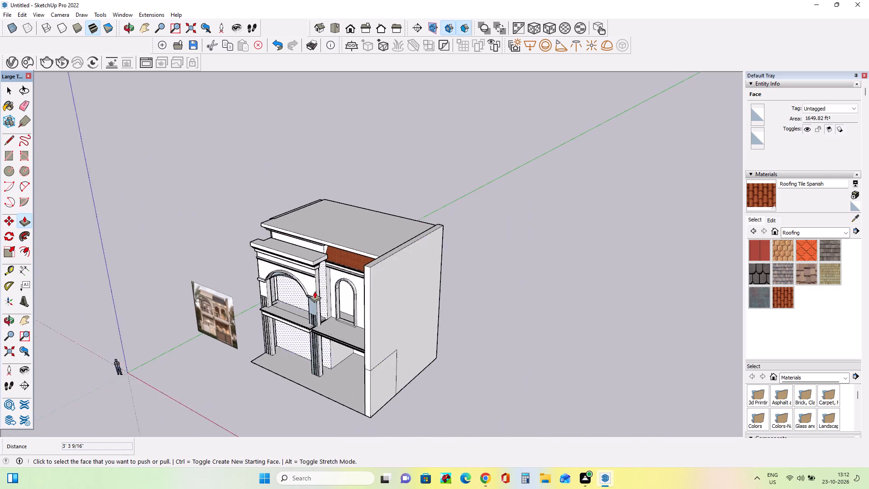
pyautogui.scroll(1, 315, 291)
pyautogui.moveTo(316, 291); pyautogui.dragTo(460, 252, button='middle')
pyautogui.scroll(7, 267, 332)
pyautogui.moveTo(260, 327); pyautogui.dragTo(261, 327, button='middle')
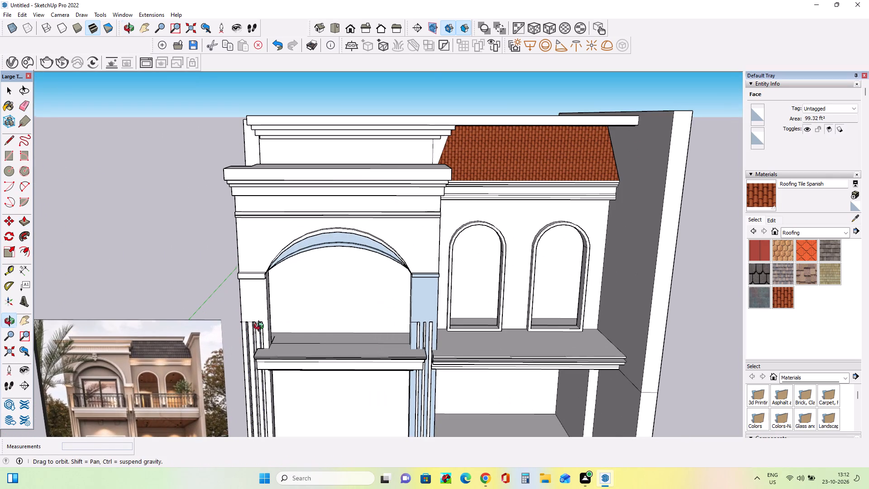
pyautogui.moveTo(261, 327); pyautogui.dragTo(154, 368, button='middle')
pyautogui.scroll(-3, 154, 368)
pyautogui.moveTo(439, 312); pyautogui.dragTo(535, 351, button='middle')
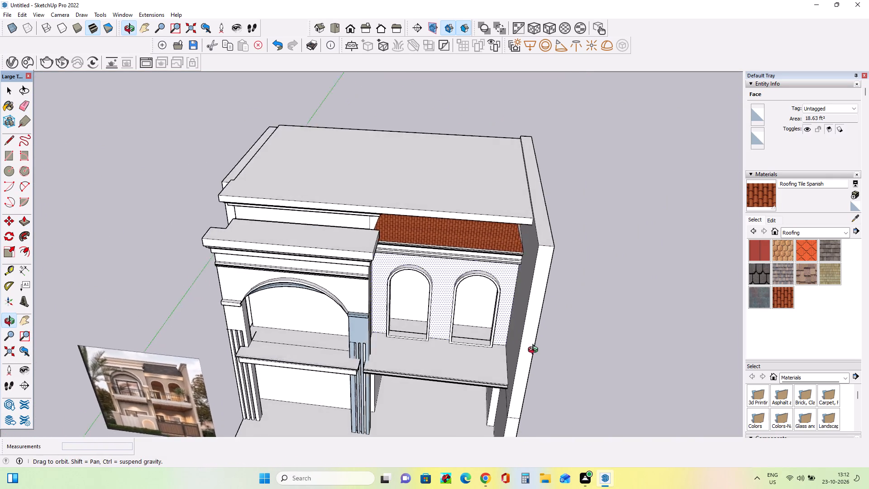
pyautogui.moveTo(535, 351); pyautogui.dragTo(570, 333, button='middle')
pyautogui.scroll(-1, 565, 321)
pyautogui.scroll(4, 544, 185)
# Push/Pull the top of the tall right side wall back down below the roof slab's top surface.
pyautogui.moveTo(498, 238); pyautogui.dragTo(422, 234, button='middle')
pyautogui.scroll(13, 501, 223)
pyautogui.moveTo(575, 242); pyautogui.dragTo(559, 226, button='middle')
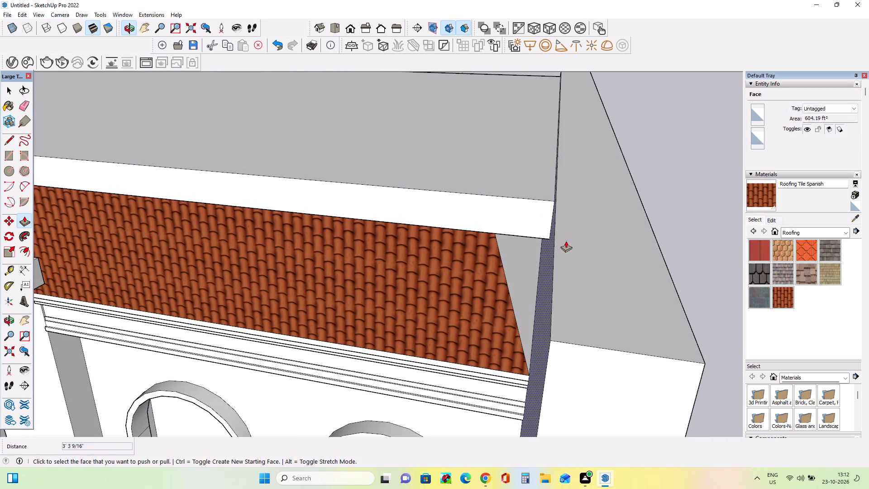
pyautogui.moveTo(574, 244); pyautogui.dragTo(576, 340)
pyautogui.moveTo(568, 315); pyautogui.dragTo(571, 357)
pyautogui.moveTo(586, 325); pyautogui.dragTo(447, 330, button='middle')
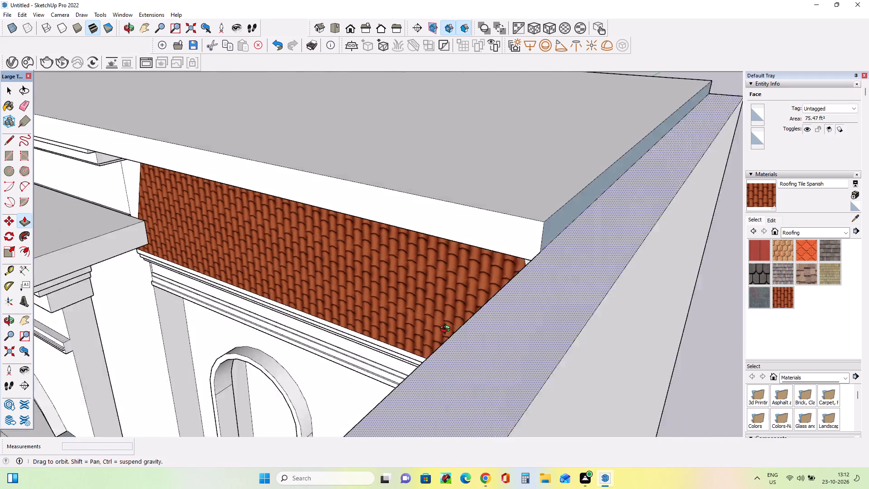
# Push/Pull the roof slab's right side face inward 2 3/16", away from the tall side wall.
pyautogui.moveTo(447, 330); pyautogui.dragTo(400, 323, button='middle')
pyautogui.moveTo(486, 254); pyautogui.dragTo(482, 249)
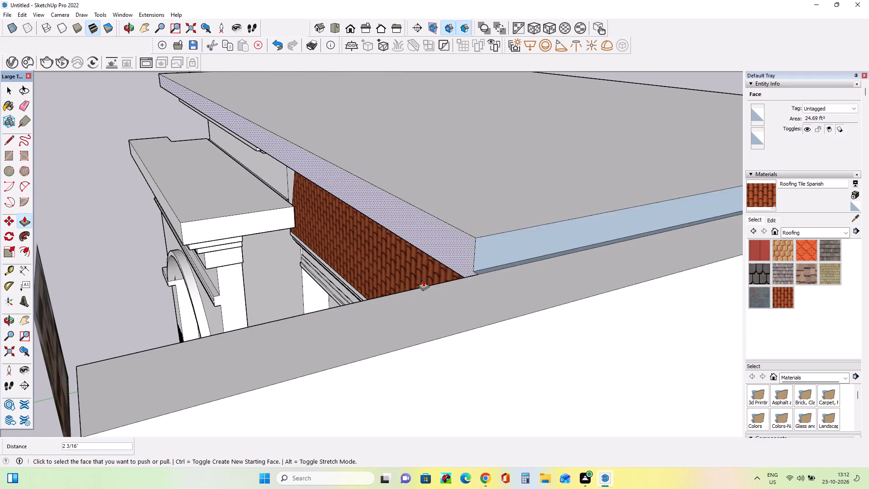
# Undo the recent wall height and roof slab side changes, back to before the slab's dividing edges were erased.
pyautogui.moveTo(430, 290); pyautogui.dragTo(478, 325, button='middle')
pyautogui.hotkey('ctrl', 'z')
pyautogui.hotkey('ctrl', 'z')
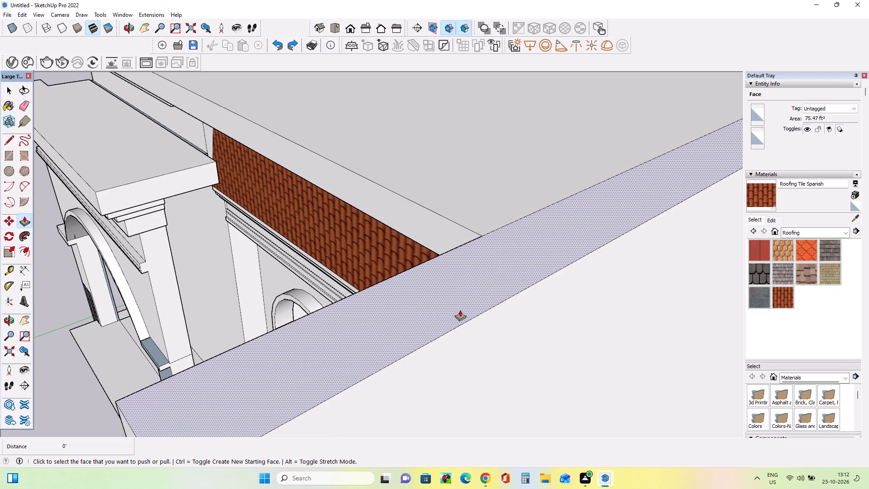
pyautogui.hotkey('ctrl', 'z')
pyautogui.moveTo(486, 306); pyautogui.dragTo(588, 356, button='middle')
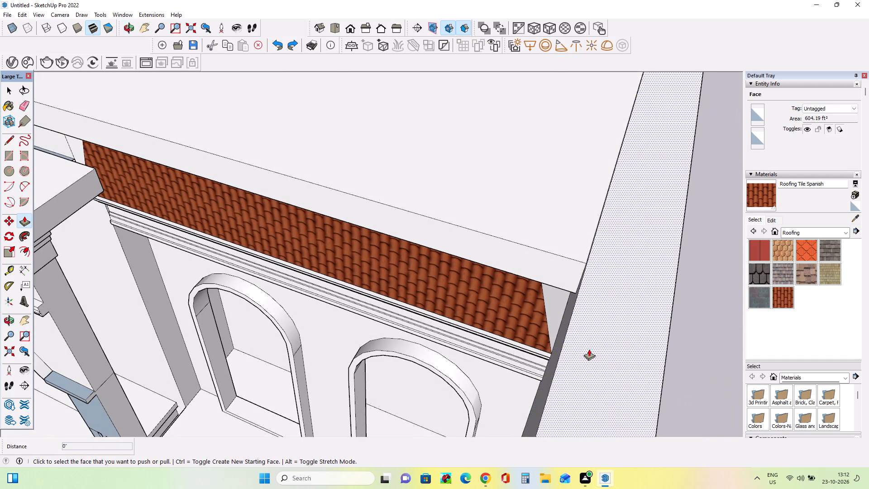
pyautogui.hotkey('ctrl', 'z')
pyautogui.hotkey('ctrl', 'z')
pyautogui.hotkey('ctrl', 'z')
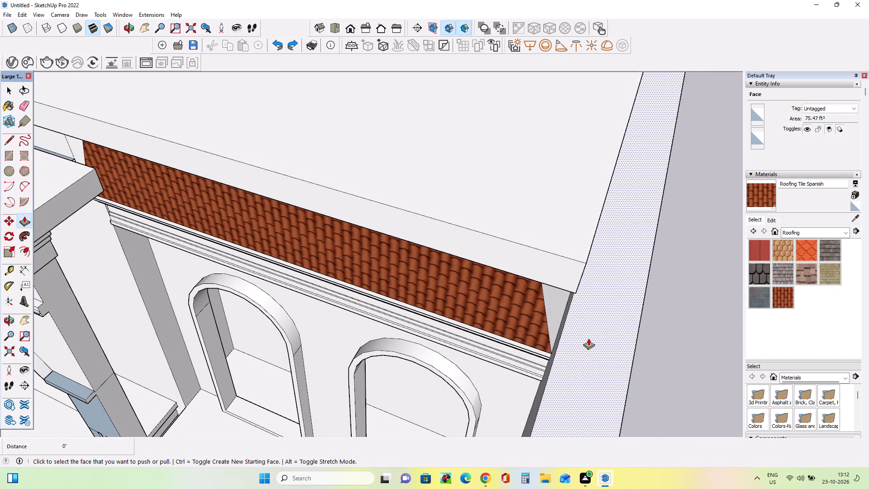
# Erase the leftover dividing edges on the roof slab's right side face.
pyautogui.keyDown('ctrl'); pyautogui.moveTo(572, 319); pyautogui.dragTo(439, 322, button='middle'); pyautogui.keyUp('ctrl')
pyautogui.moveTo(464, 255); pyautogui.dragTo(464, 236, button='middle')
pyautogui.click(22, 99)
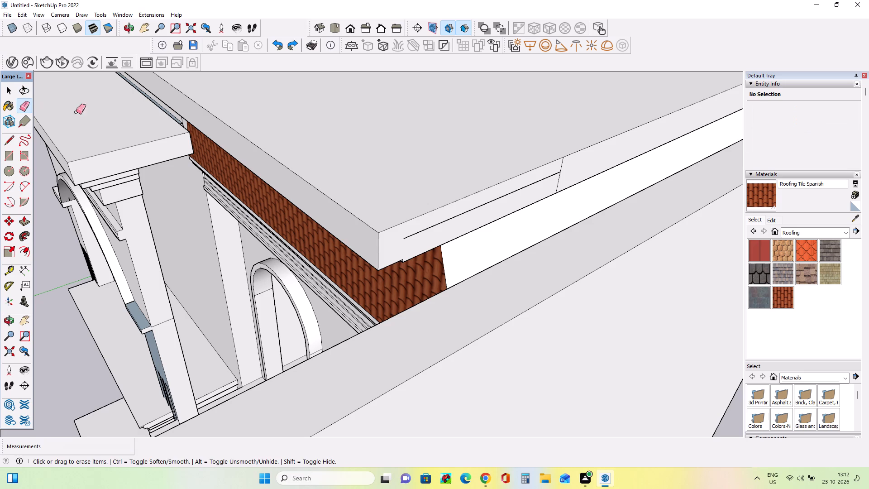
pyautogui.moveTo(562, 172); pyautogui.dragTo(558, 179)
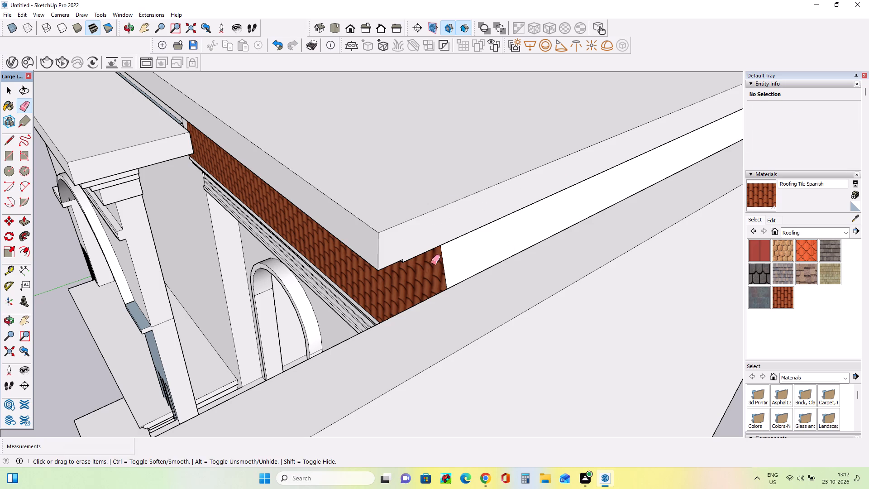
# Push/Pull the roof slab's right side face inward 8 7/8" and another 4 11/16", leaving a gap beside the tall wall.
pyautogui.moveTo(435, 268); pyautogui.dragTo(553, 267, button='middle')
pyautogui.scroll(-3, 529, 244)
pyautogui.moveTo(600, 231); pyautogui.dragTo(497, 244, button='middle')
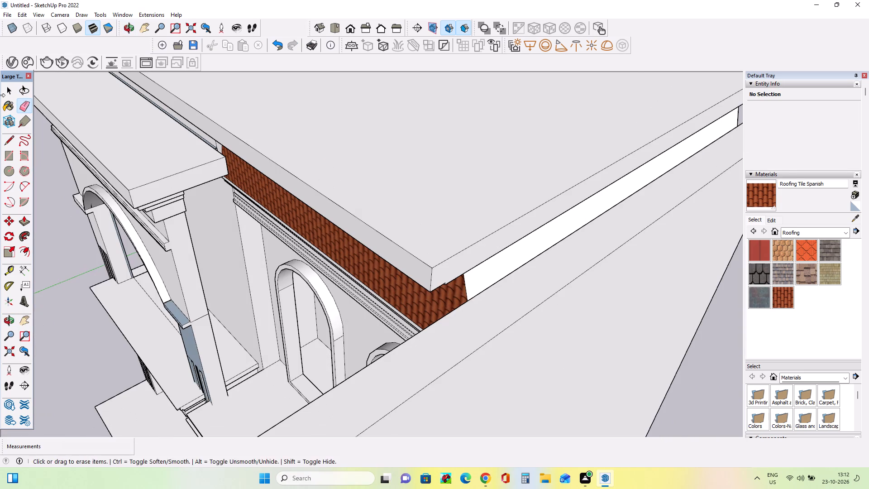
pyautogui.click(27, 220)
pyautogui.moveTo(483, 244); pyautogui.dragTo(477, 241)
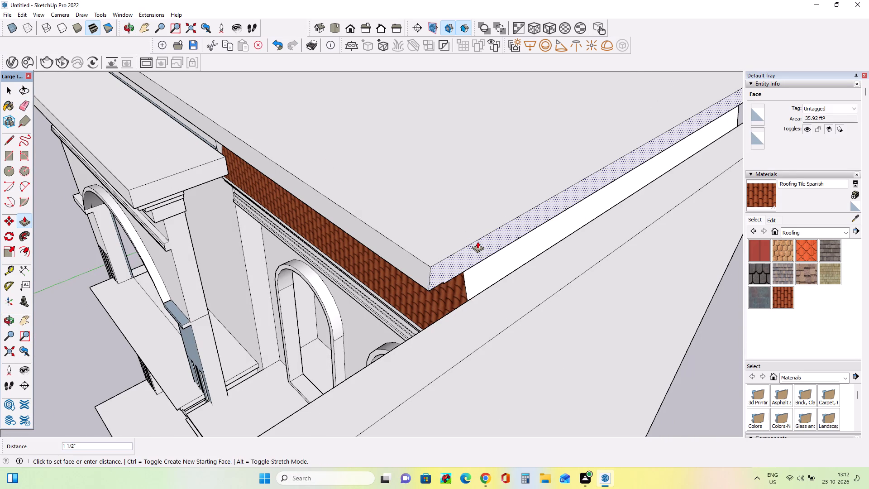
pyautogui.moveTo(477, 241); pyautogui.dragTo(470, 233)
pyautogui.moveTo(321, 260); pyautogui.dragTo(423, 234, button='middle')
pyautogui.scroll(-3, 423, 234)
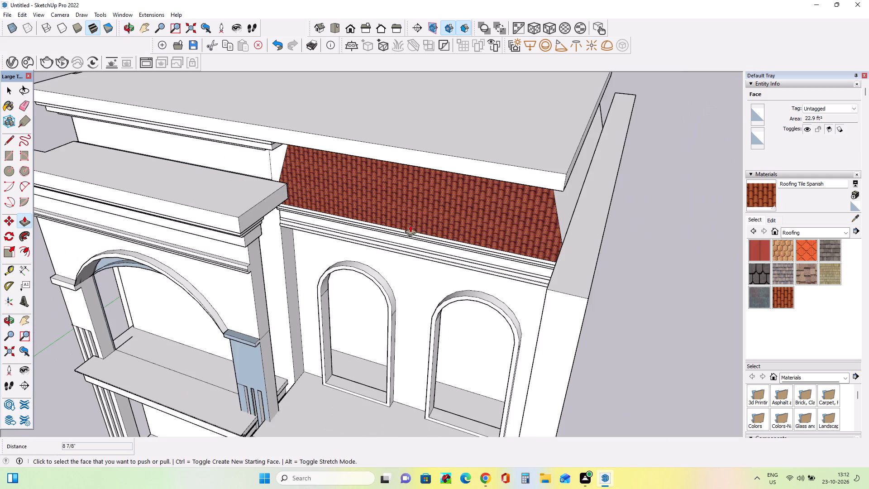
pyautogui.scroll(-3, 376, 225)
pyautogui.moveTo(521, 237); pyautogui.dragTo(390, 228, button='middle')
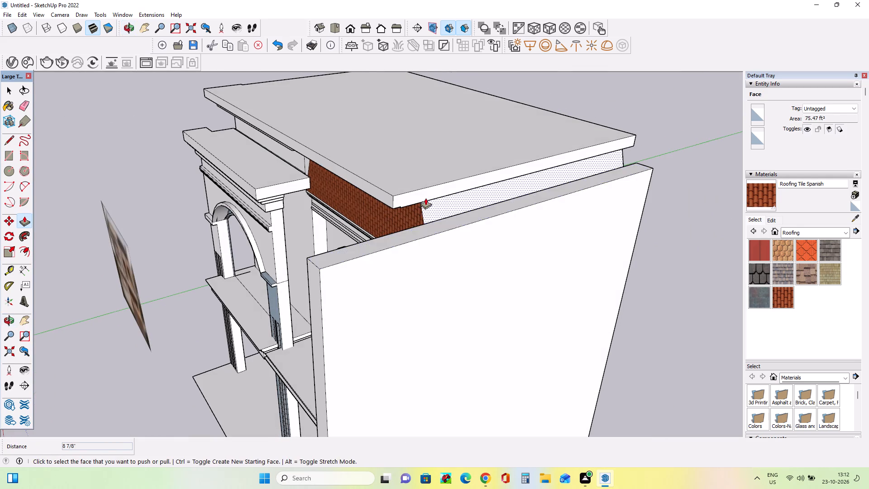
pyautogui.click(425, 197)
# Examine the right side wall and compare its top with the capped wall beside the tiled roof in the reference photo.
pyautogui.moveTo(363, 261); pyautogui.dragTo(491, 303, button='middle')
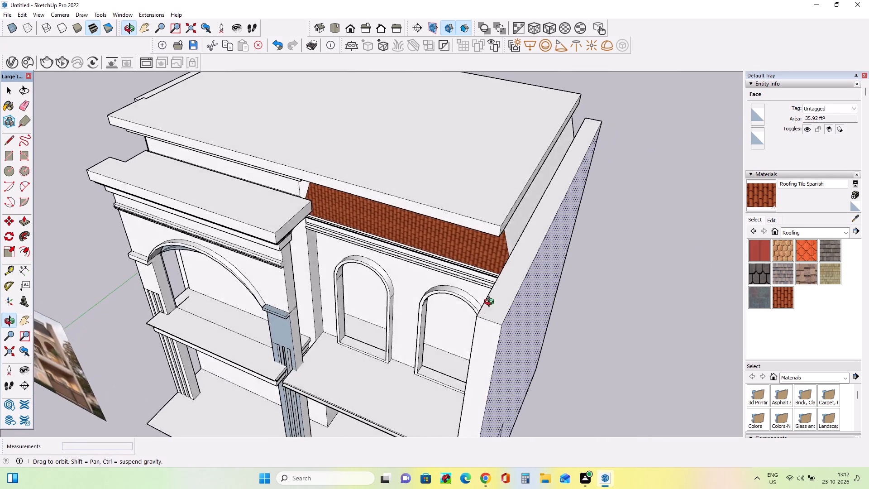
pyautogui.moveTo(491, 303); pyautogui.dragTo(529, 305, button='middle')
pyautogui.moveTo(554, 291); pyautogui.dragTo(574, 307, button='middle')
pyautogui.scroll(-3, 582, 300)
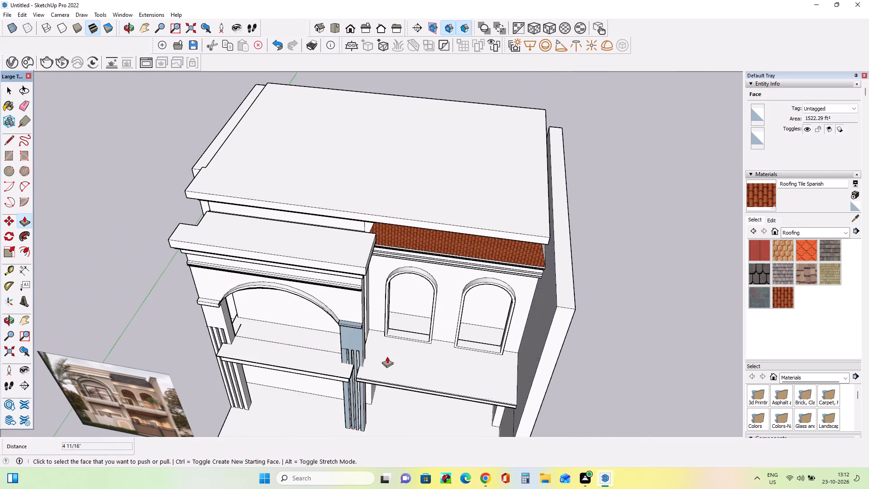
pyautogui.scroll(20, 145, 378)
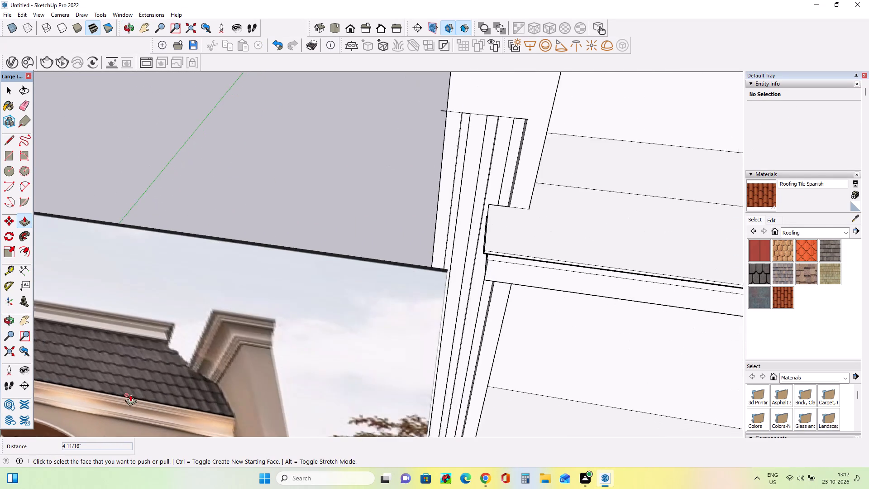
pyautogui.scroll(5, 130, 394)
pyautogui.scroll(-14, 91, 382)
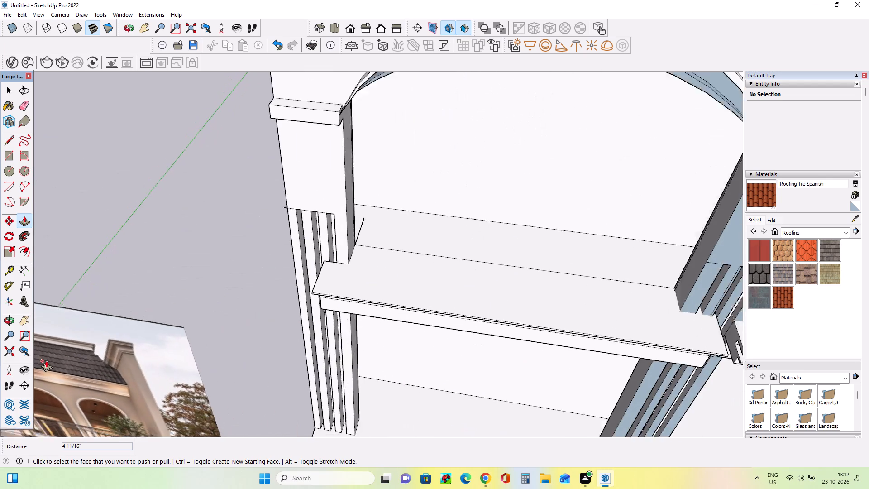
pyautogui.scroll(-13, 46, 360)
# Push/Pull the top of the tall right side wall up 11 3/4".
pyautogui.moveTo(320, 361); pyautogui.dragTo(281, 313, button='middle')
pyautogui.moveTo(502, 214); pyautogui.dragTo(505, 204)
pyautogui.moveTo(501, 241); pyautogui.dragTo(513, 256, button='middle')
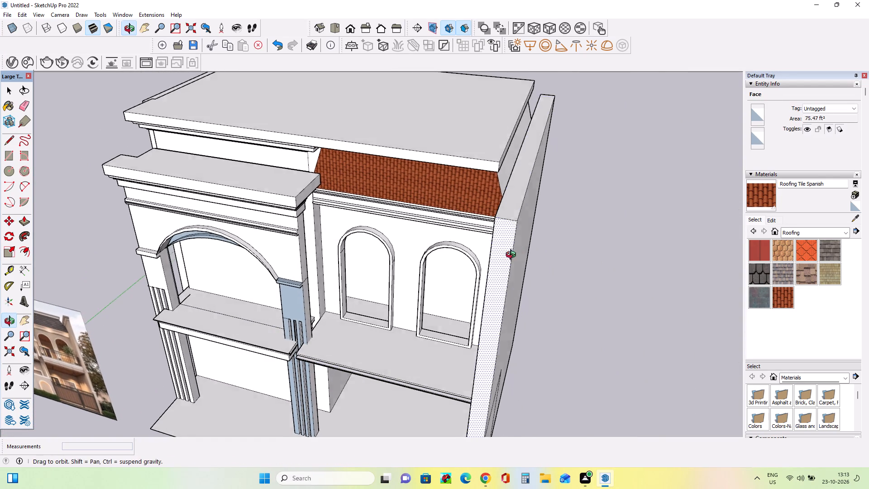
pyautogui.moveTo(513, 256); pyautogui.dragTo(586, 270, button='middle')
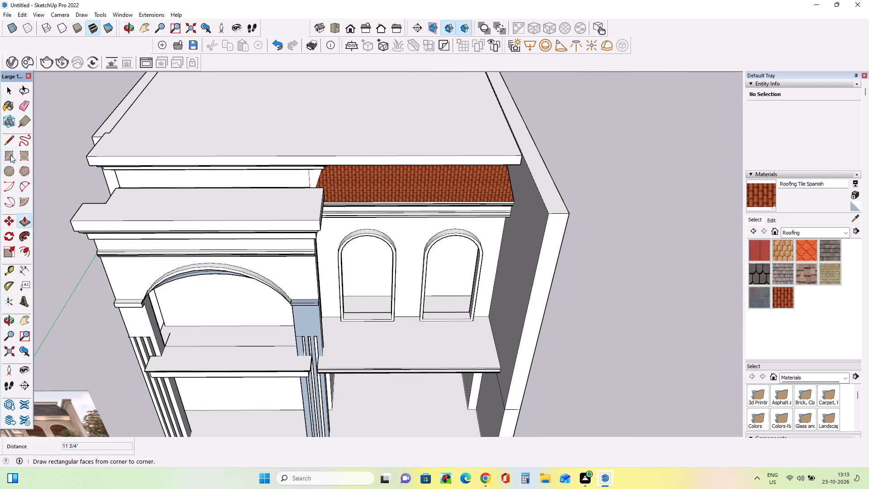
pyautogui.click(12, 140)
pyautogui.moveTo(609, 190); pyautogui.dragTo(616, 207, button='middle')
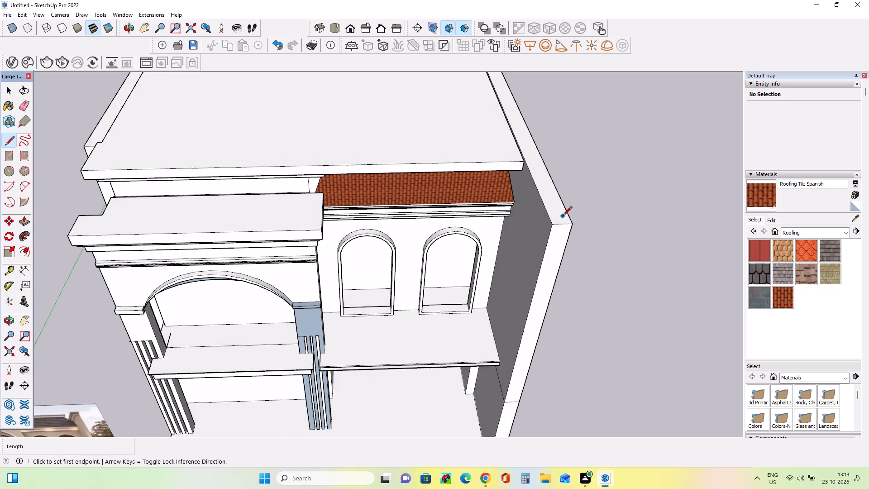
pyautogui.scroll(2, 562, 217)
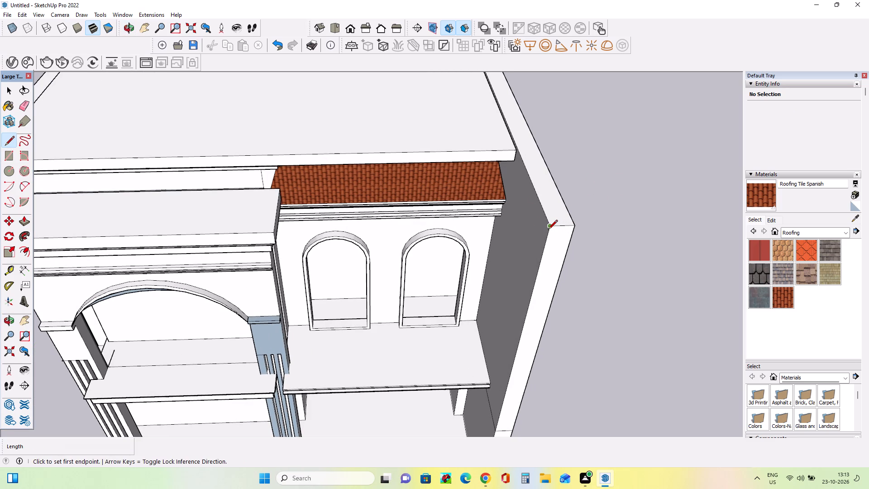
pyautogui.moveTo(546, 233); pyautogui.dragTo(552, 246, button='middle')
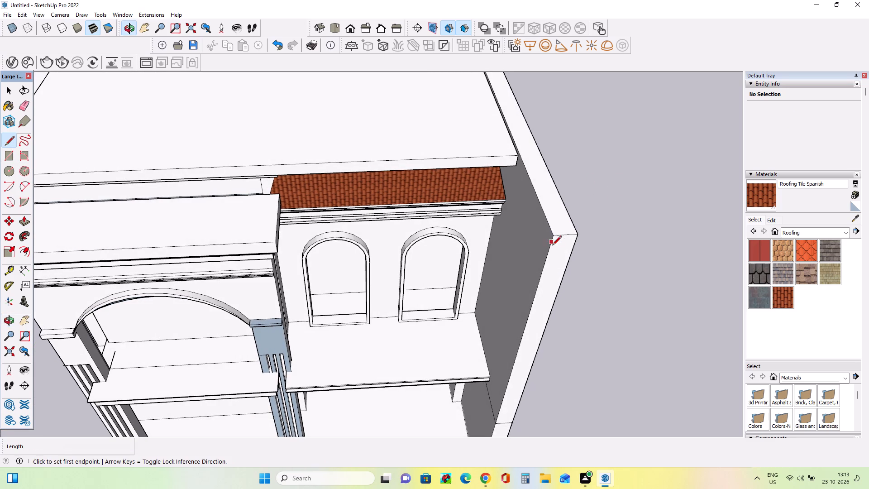
# Draw a rectangle about 38' 8 3/16" by 11 1/8" along the top of the right side wall's inner face, front to back.
pyautogui.click(9, 152)
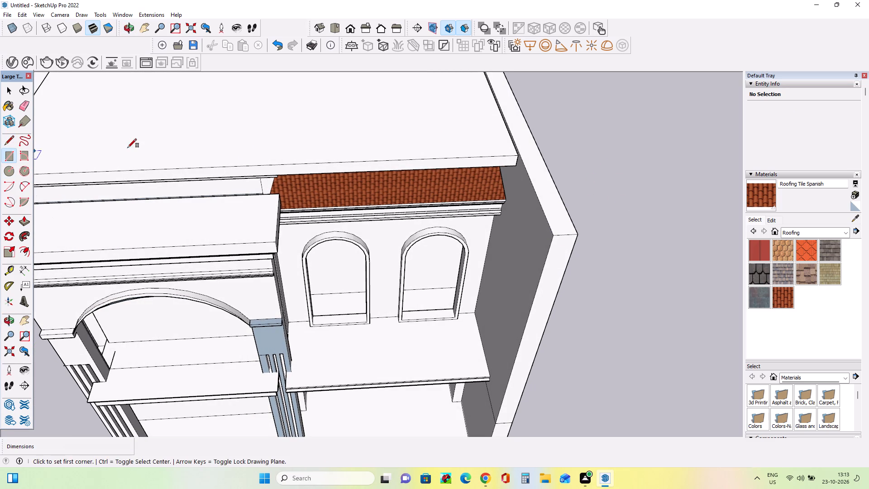
pyautogui.moveTo(629, 198); pyautogui.dragTo(630, 178, button='middle')
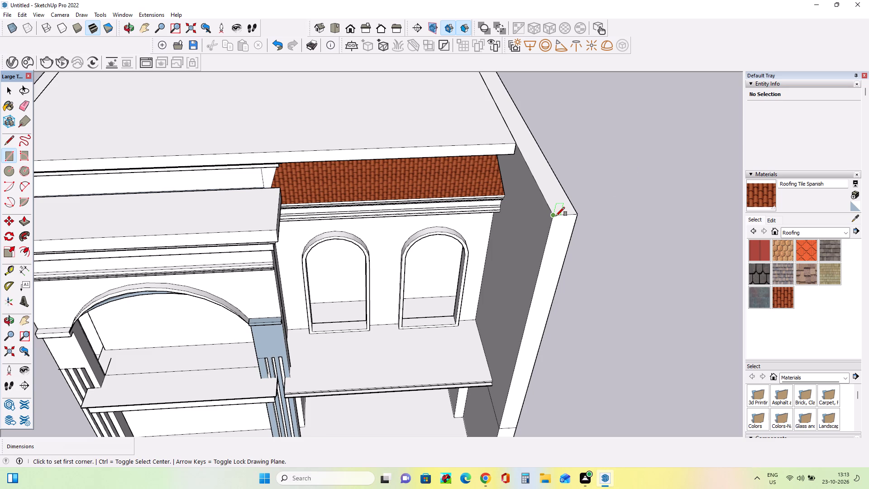
pyautogui.click(554, 216)
pyautogui.moveTo(622, 221); pyautogui.dragTo(519, 240, button='middle')
pyautogui.moveTo(544, 127); pyautogui.dragTo(630, 187, button='middle')
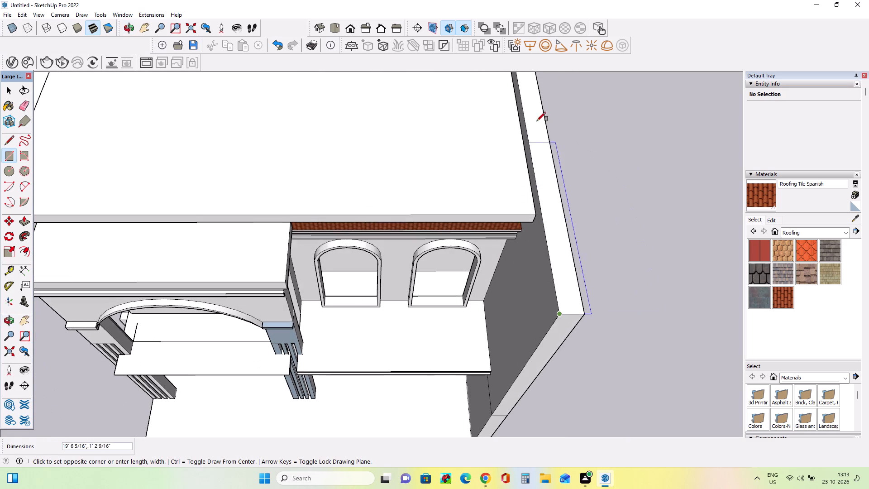
pyautogui.scroll(3, 527, 105)
pyautogui.moveTo(528, 134); pyautogui.dragTo(500, 195, button='middle')
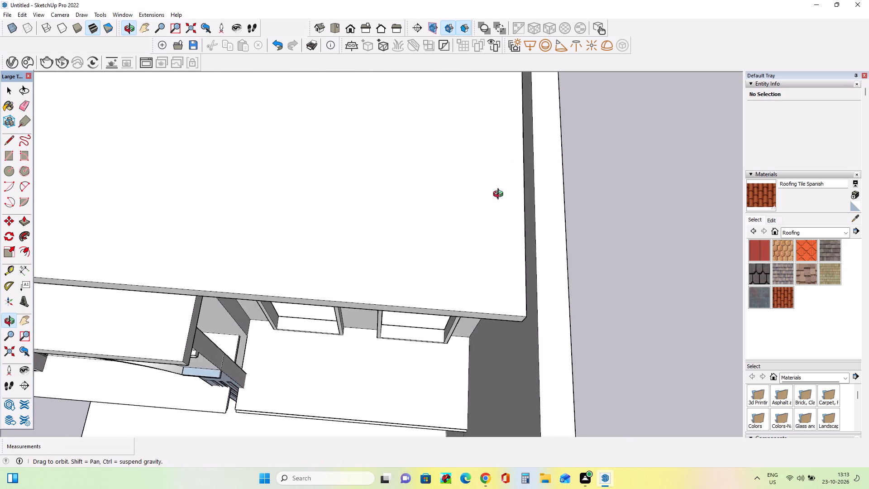
pyautogui.moveTo(500, 195); pyautogui.dragTo(476, 229, button='middle')
pyautogui.scroll(-3, 479, 225)
pyautogui.moveTo(550, 110); pyautogui.dragTo(532, 235, button='middle')
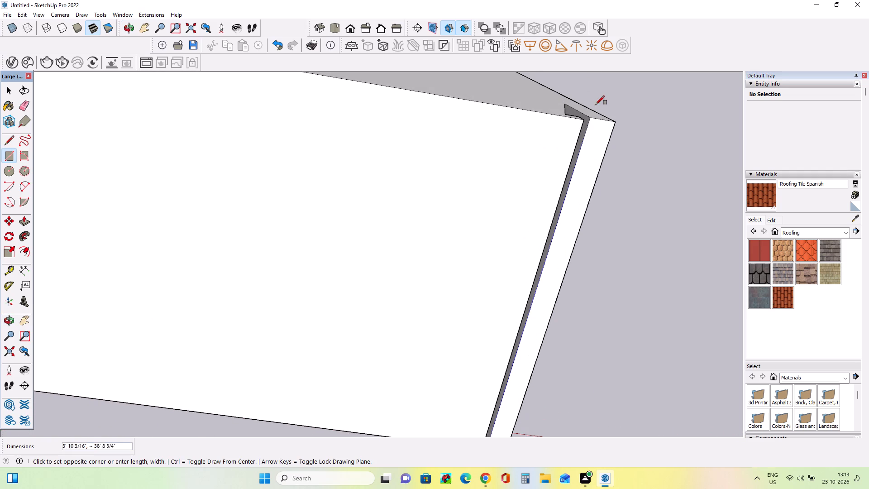
pyautogui.scroll(3, 586, 112)
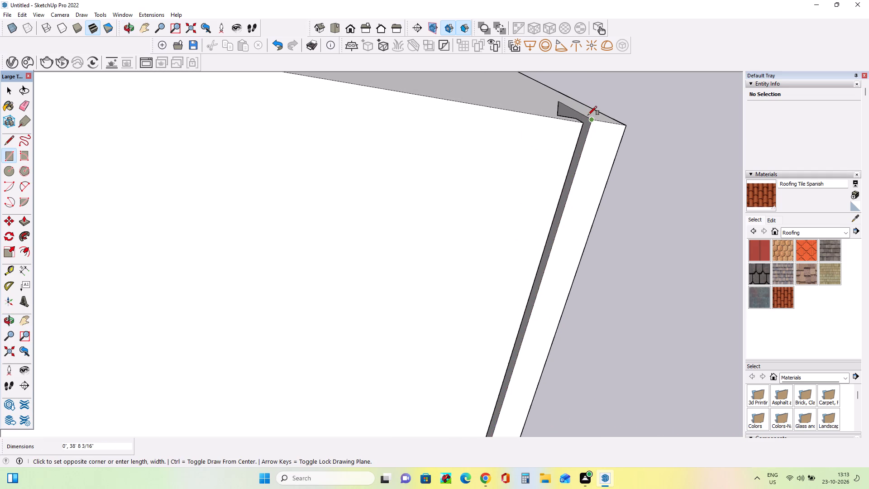
pyautogui.scroll(4, 588, 119)
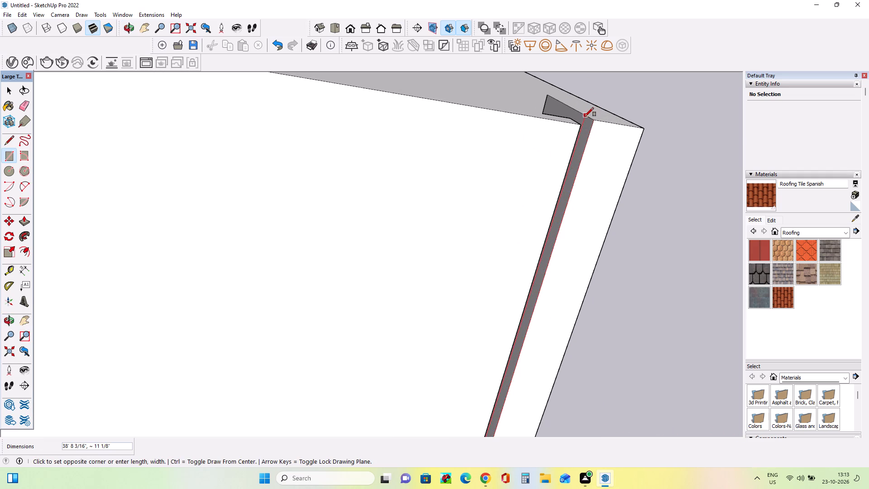
pyautogui.click(585, 116)
# Push/Pull the strip at the top of the right side wall's inner face out 3 7/16" toward the house as a ledge.
pyautogui.moveTo(601, 143); pyautogui.dragTo(645, 0, button='middle')
pyautogui.scroll(-4, 543, 272)
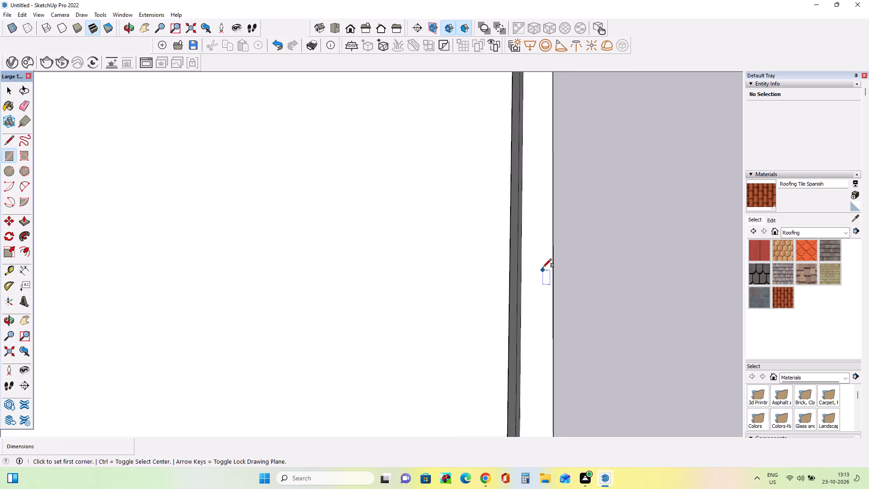
pyautogui.scroll(-4, 543, 268)
pyautogui.scroll(1, 544, 268)
pyautogui.scroll(-8, 544, 268)
pyautogui.moveTo(543, 313); pyautogui.dragTo(545, 66, button='middle')
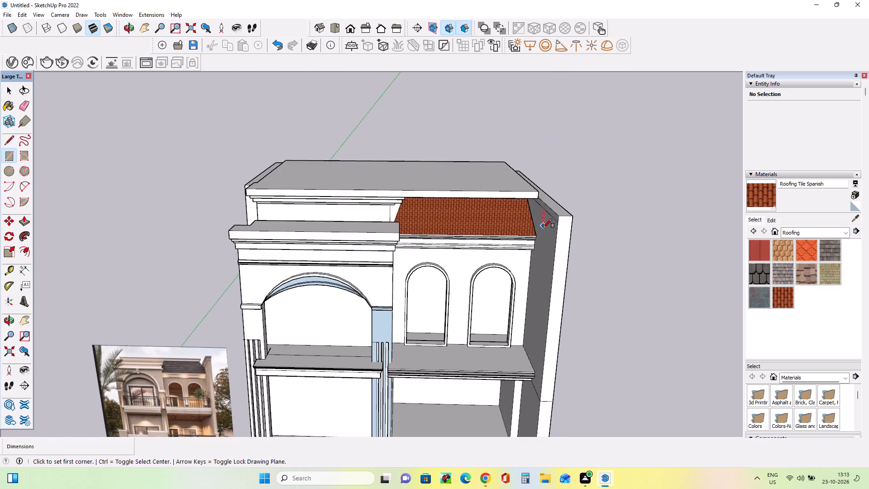
pyautogui.scroll(5, 543, 228)
pyautogui.moveTo(549, 247); pyautogui.dragTo(590, 234, button='middle')
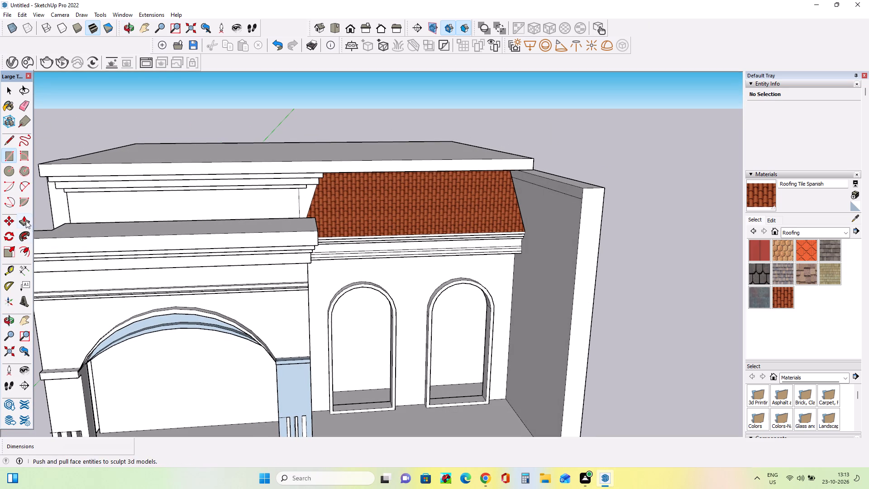
pyautogui.click(26, 221)
pyautogui.moveTo(495, 189); pyautogui.dragTo(492, 207, button='middle')
pyautogui.scroll(3, 580, 179)
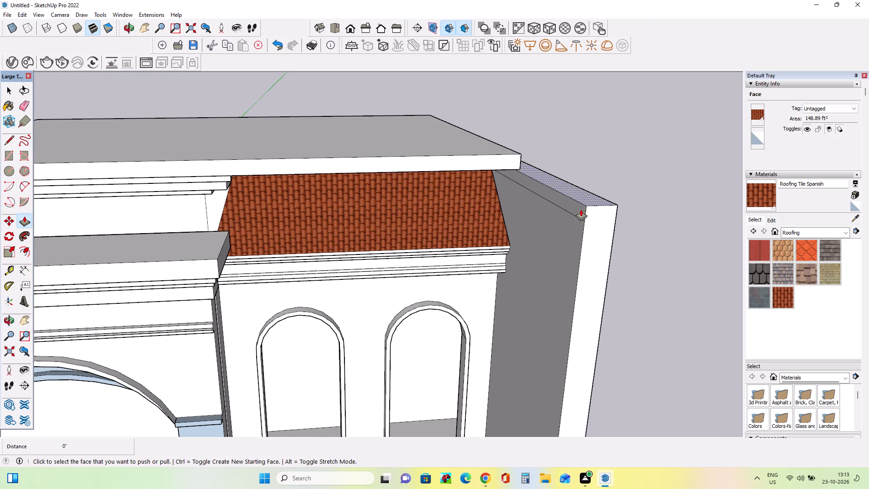
pyautogui.moveTo(580, 211); pyautogui.dragTo(576, 212)
pyautogui.moveTo(588, 235); pyautogui.dragTo(570, 235, button='middle')
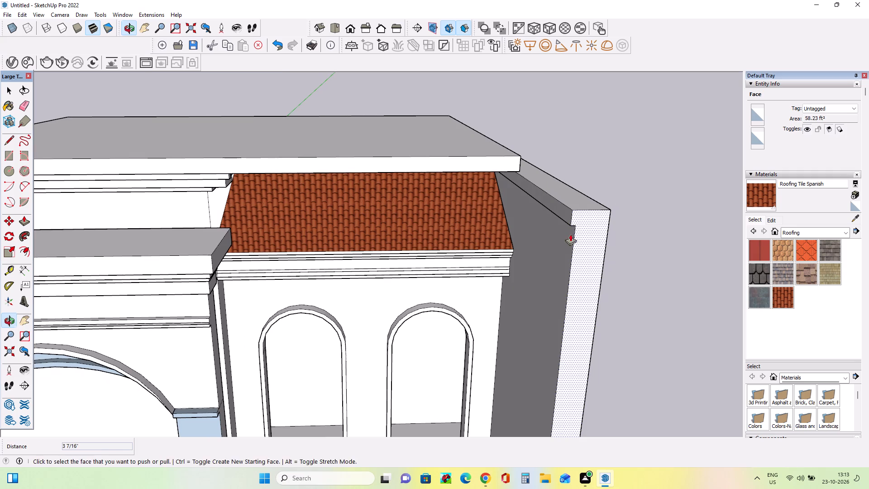
pyautogui.moveTo(589, 209); pyautogui.dragTo(575, 199, button='middle')
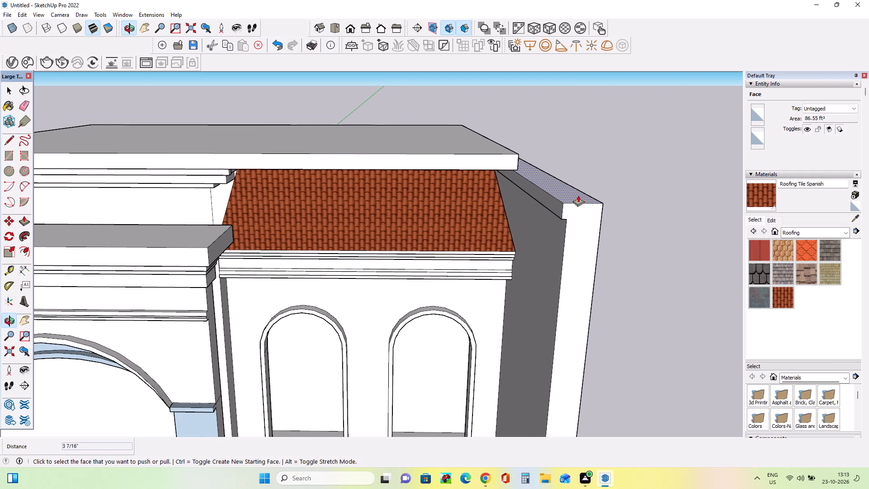
# Draw a line across the right side wall's front end, level with the underside of the projecting top strip.
pyautogui.click(7, 141)
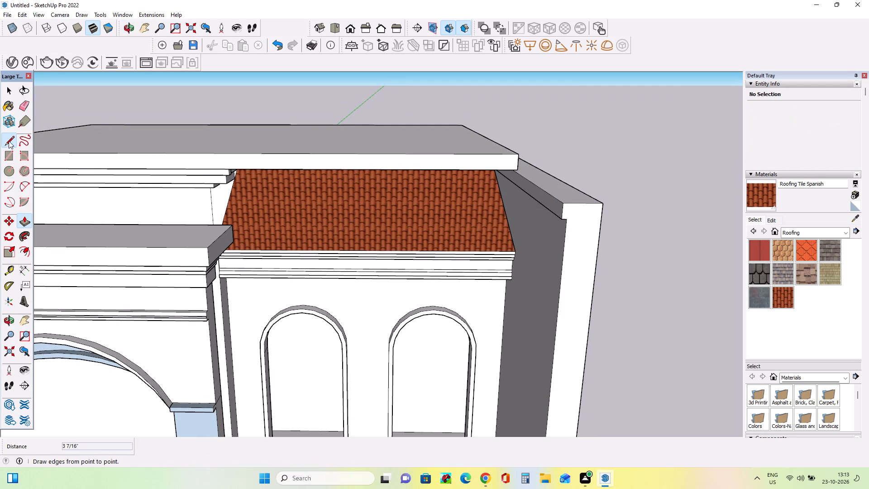
pyautogui.moveTo(524, 236); pyautogui.dragTo(502, 236, button='middle')
pyautogui.click(551, 222)
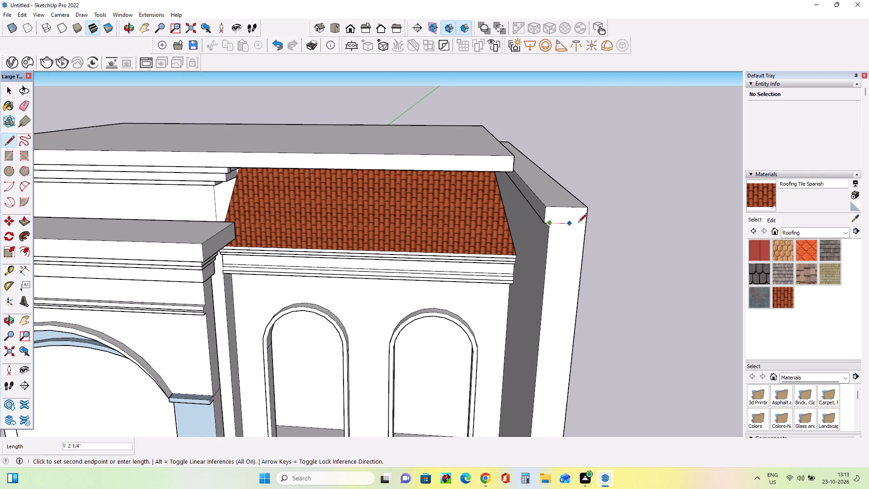
pyautogui.click(587, 221)
pyautogui.moveTo(623, 263); pyautogui.dragTo(650, 279, button='middle')
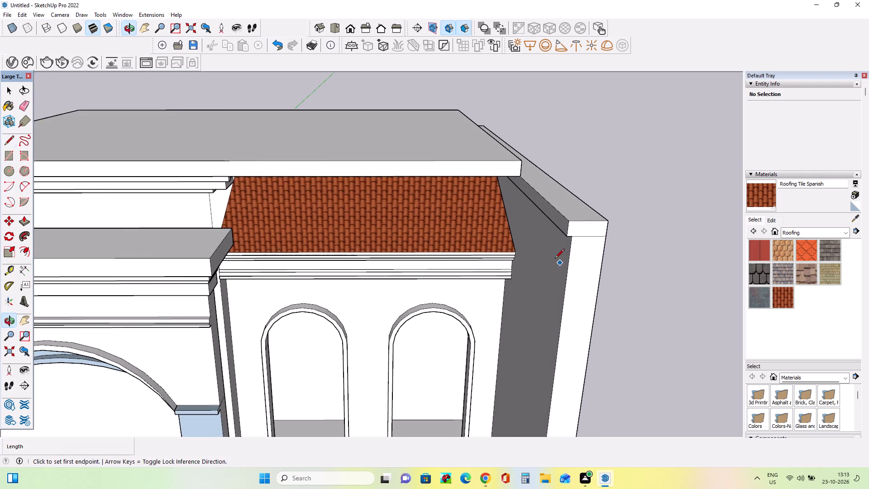
# Draw a 38' 8 3/16" line front to back along the mid-height of the right side wall's inner ledge face.
pyautogui.moveTo(555, 258); pyautogui.dragTo(577, 243, button='middle')
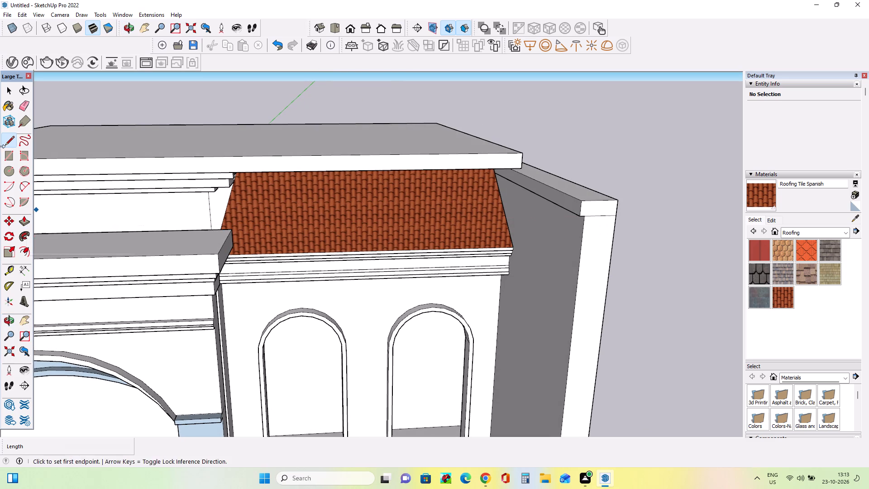
pyautogui.click(6, 144)
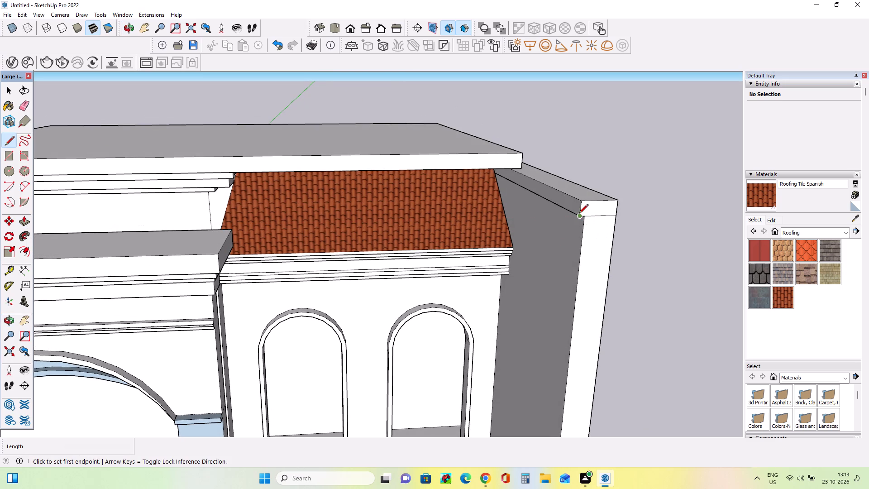
pyautogui.click(579, 209)
pyautogui.moveTo(640, 259); pyautogui.dragTo(507, 316, button='middle')
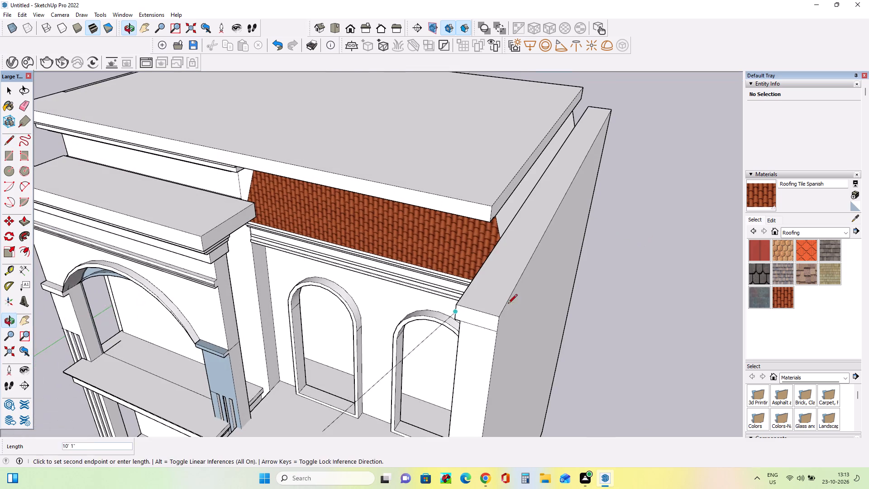
pyautogui.scroll(1, 554, 143)
pyautogui.moveTo(559, 145); pyautogui.dragTo(620, 212, button='middle')
pyautogui.scroll(5, 561, 77)
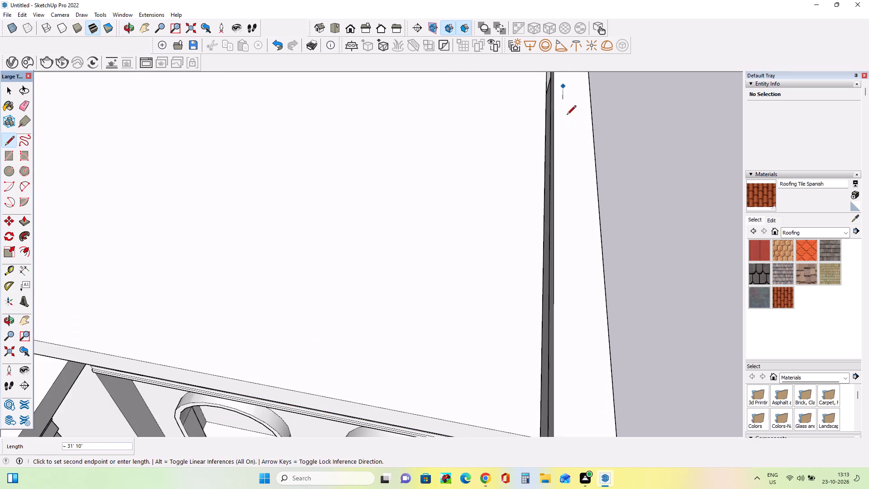
pyautogui.scroll(-9, 566, 146)
pyautogui.scroll(11, 555, 95)
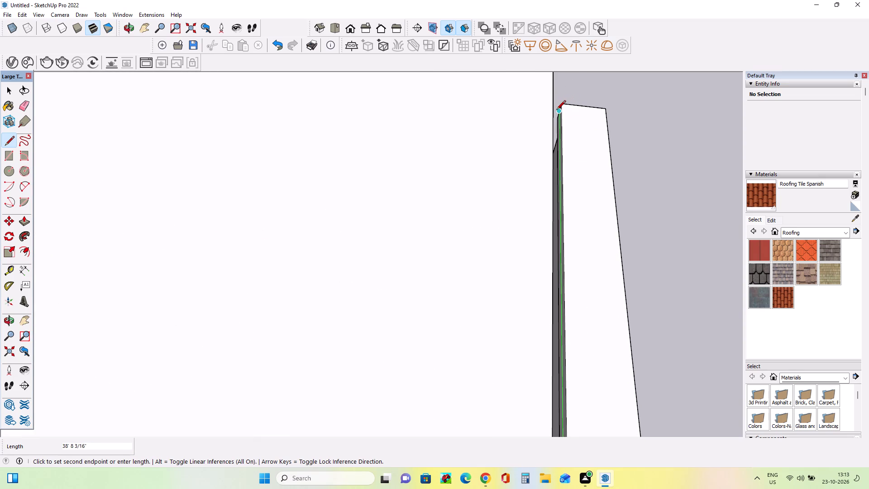
pyautogui.click(556, 110)
# Push/Pull the upper half of the right side wall's inner ledge out 2 5/16" toward the house.
pyautogui.moveTo(608, 120); pyautogui.dragTo(595, 136, button='middle')
pyautogui.scroll(4, 556, 111)
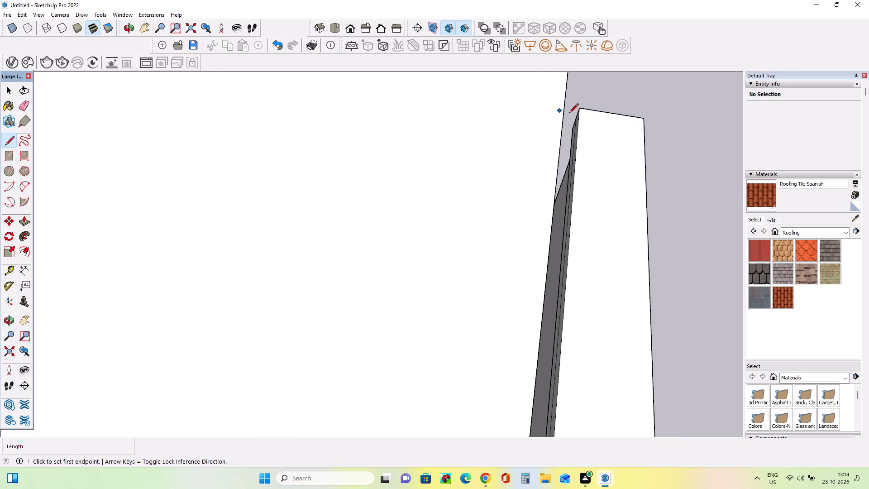
pyautogui.scroll(8, 569, 114)
pyautogui.scroll(-11, 584, 108)
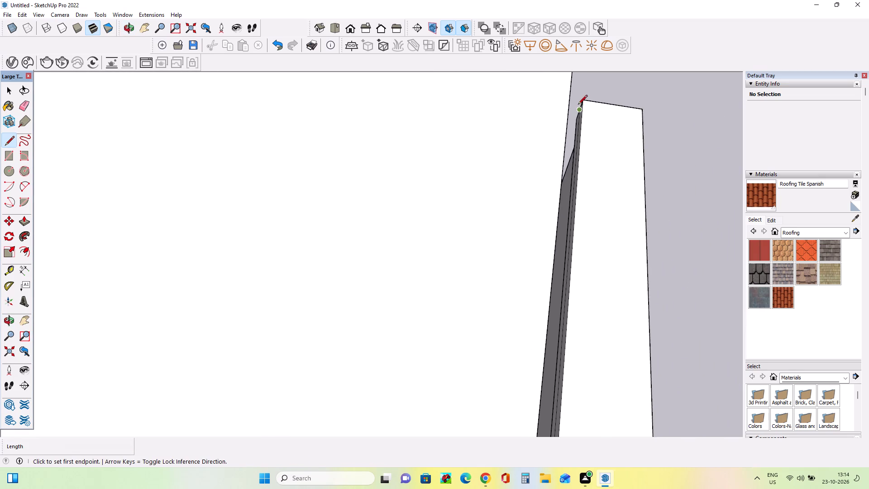
pyautogui.scroll(-18, 578, 105)
pyautogui.moveTo(600, 224); pyautogui.dragTo(657, 158, button='middle')
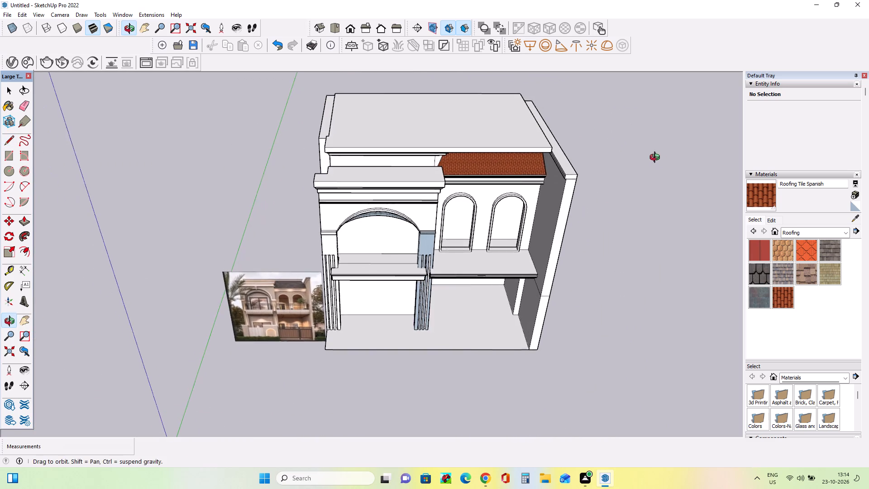
pyautogui.moveTo(657, 158); pyautogui.dragTo(662, 161, button='middle')
pyautogui.scroll(11, 562, 168)
pyautogui.moveTo(585, 182); pyautogui.dragTo(597, 168, button='middle')
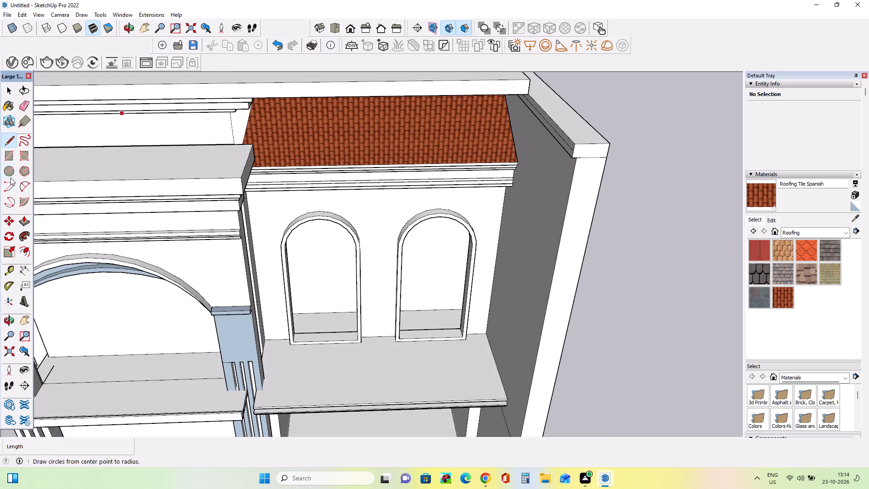
pyautogui.click(24, 216)
pyautogui.scroll(4, 561, 144)
pyautogui.moveTo(574, 141); pyautogui.dragTo(569, 143)
# Draw a line across the right side wall cap's front end, level with the underside of its upper band.
pyautogui.moveTo(586, 166); pyautogui.dragTo(542, 135, button='middle')
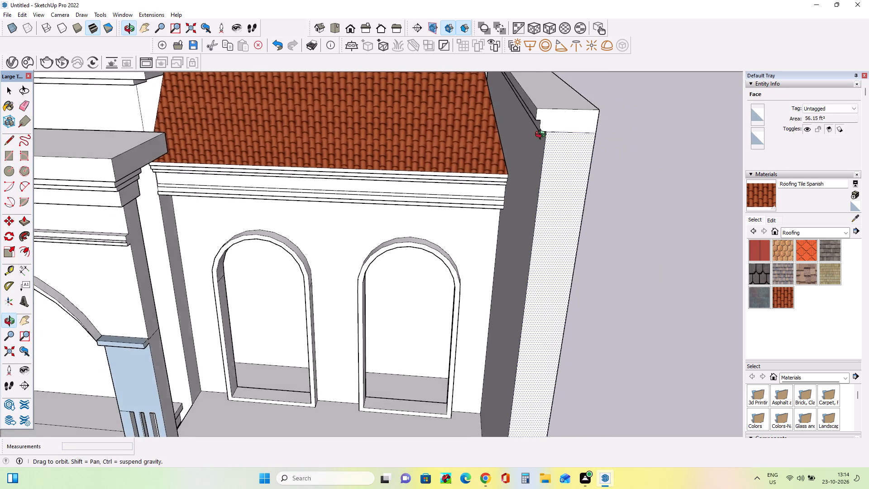
pyautogui.moveTo(542, 135); pyautogui.dragTo(444, 138, button='middle')
pyautogui.moveTo(421, 142); pyautogui.dragTo(456, 140, button='middle')
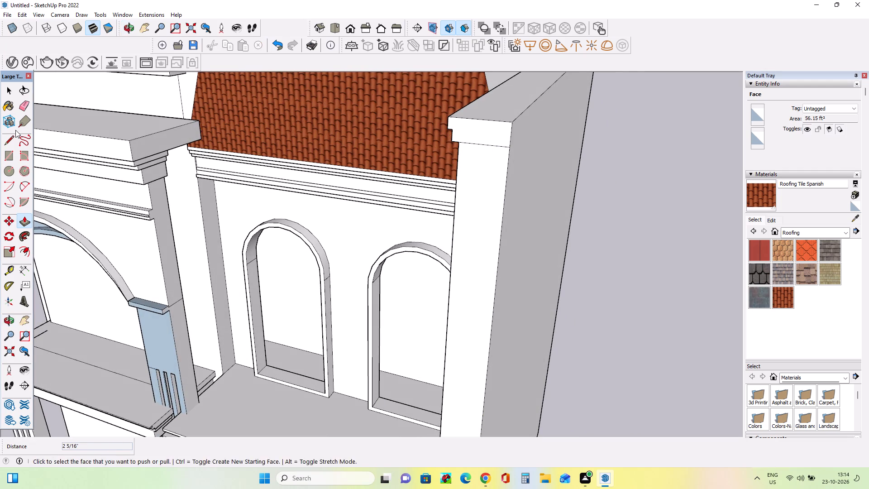
pyautogui.click(10, 144)
pyautogui.click(454, 130)
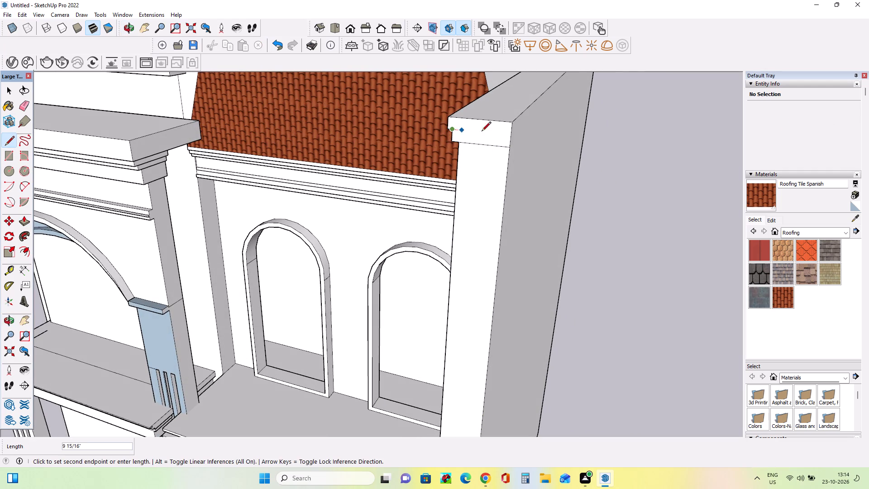
pyautogui.click(514, 133)
# Draw a 38' 8 3/16" line along the wall's outer face, level with the underside of the cap's upper band.
pyautogui.moveTo(525, 139); pyautogui.dragTo(476, 146, button='middle')
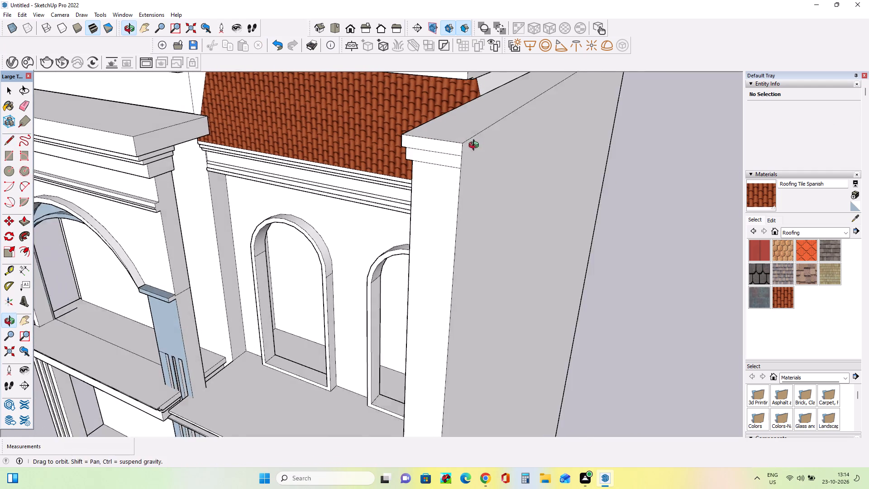
pyautogui.moveTo(476, 146); pyautogui.dragTo(461, 146, button='middle')
pyautogui.click(376, 157)
pyautogui.moveTo(380, 146); pyautogui.dragTo(236, 180, button='middle')
pyautogui.scroll(-9, 236, 180)
pyautogui.click(616, 141)
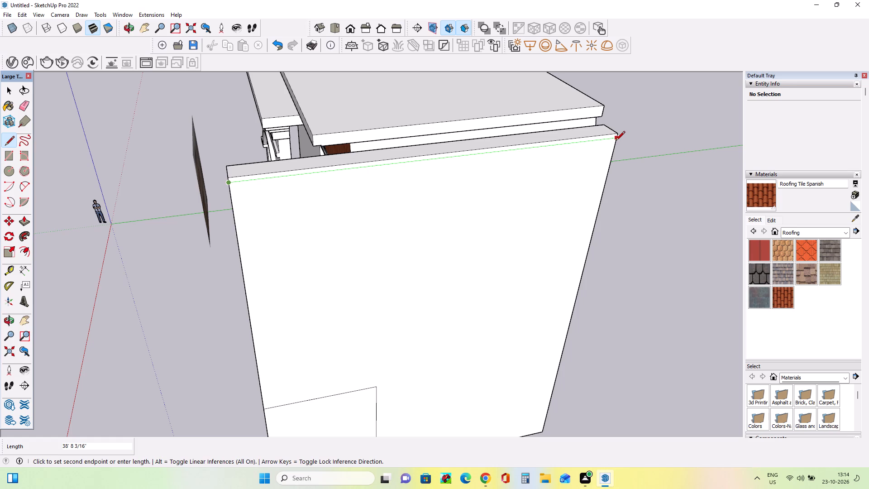
# Draw a second 38' 8 3/16" line along the wall's outer face, level with the underside of the cap's lower band.
pyautogui.moveTo(274, 211); pyautogui.dragTo(345, 193, button='middle')
pyautogui.scroll(4, 317, 184)
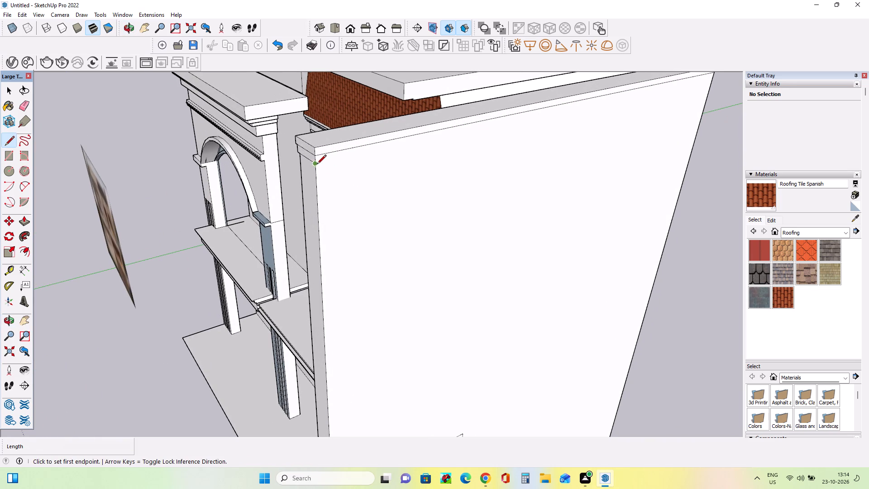
pyautogui.click(315, 165)
pyautogui.scroll(-10, 328, 174)
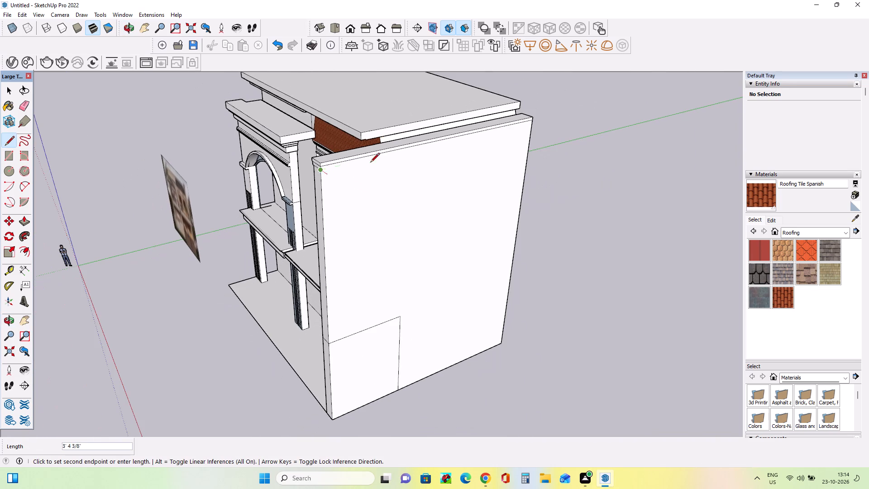
pyautogui.click(534, 126)
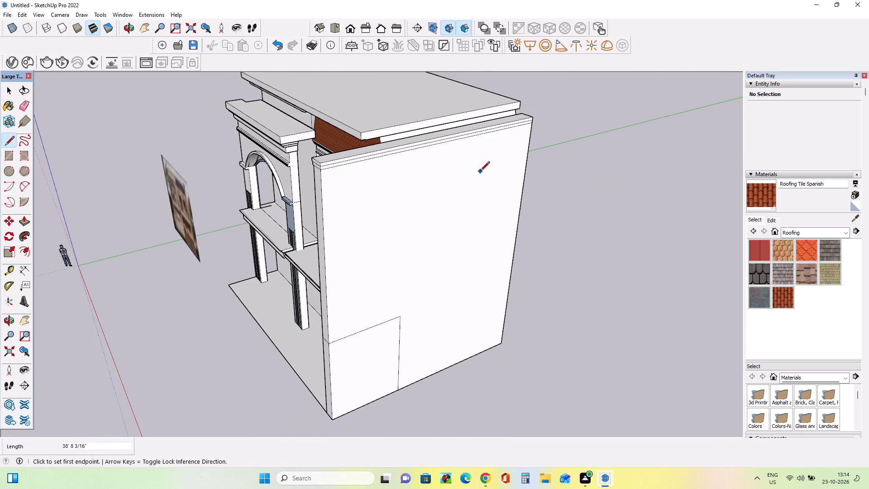
# Push/Pull the upper band on the right side wall's outer face outward 5 1/4".
pyautogui.moveTo(481, 173); pyautogui.dragTo(490, 182, button='middle')
pyautogui.scroll(9, 375, 179)
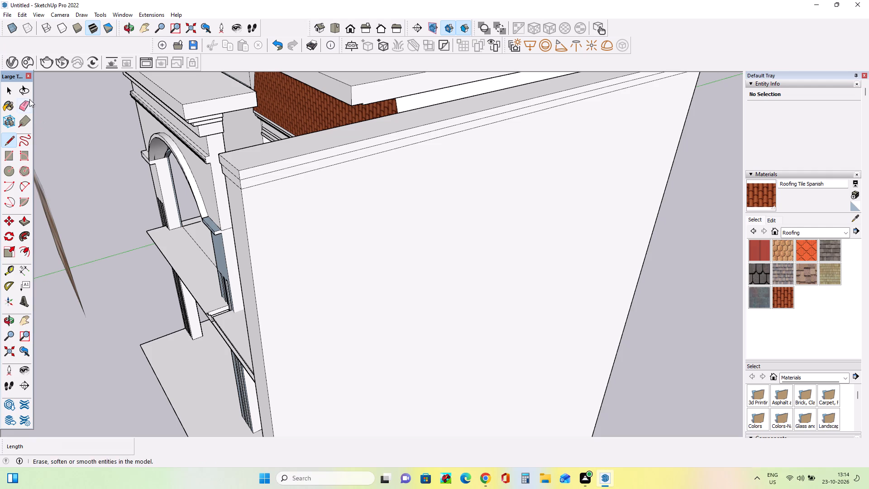
pyautogui.click(17, 225)
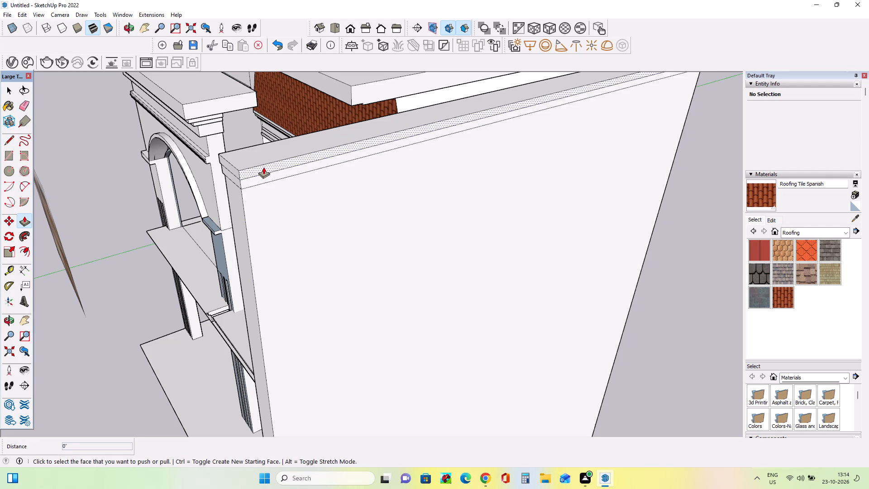
pyautogui.moveTo(263, 167); pyautogui.dragTo(267, 170)
# Push/Pull the lower band on the wall's outer face outward, less than the upper band, to form a stepped profile.
pyautogui.moveTo(245, 192); pyautogui.dragTo(262, 194, button='middle')
pyautogui.moveTo(291, 182); pyautogui.dragTo(381, 123, button='middle')
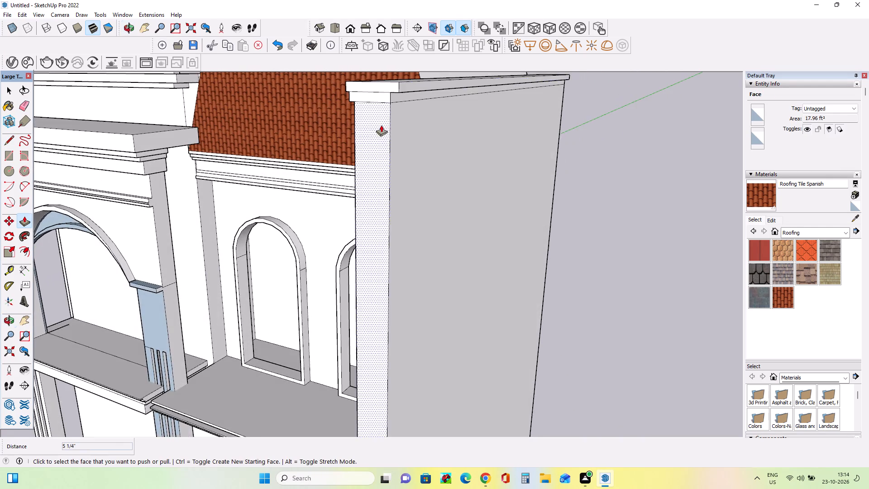
pyautogui.scroll(4, 399, 94)
pyautogui.moveTo(392, 99); pyautogui.dragTo(398, 99)
# Push/Pull the front end faces of the cap's upper and lower bands, the lower one by about 1/16".
pyautogui.moveTo(373, 135); pyautogui.dragTo(406, 162, button='middle')
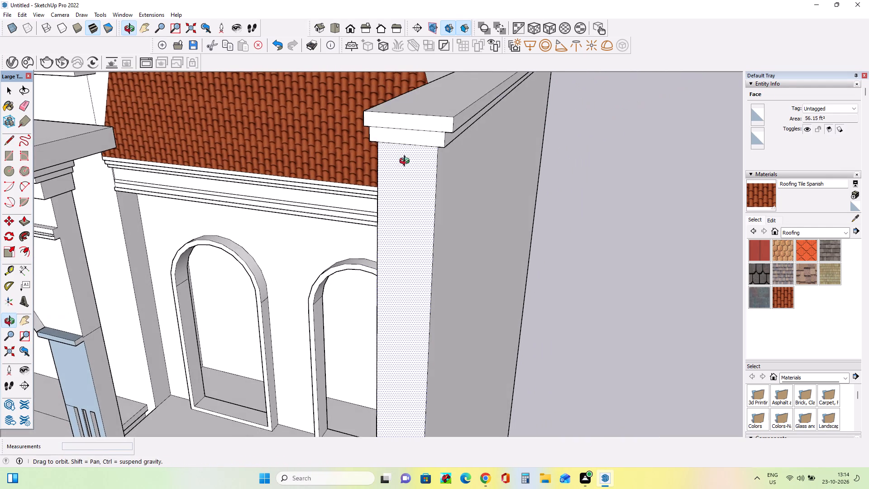
pyautogui.moveTo(406, 162); pyautogui.dragTo(406, 163, button='middle')
pyautogui.click(404, 125)
pyautogui.click(408, 145)
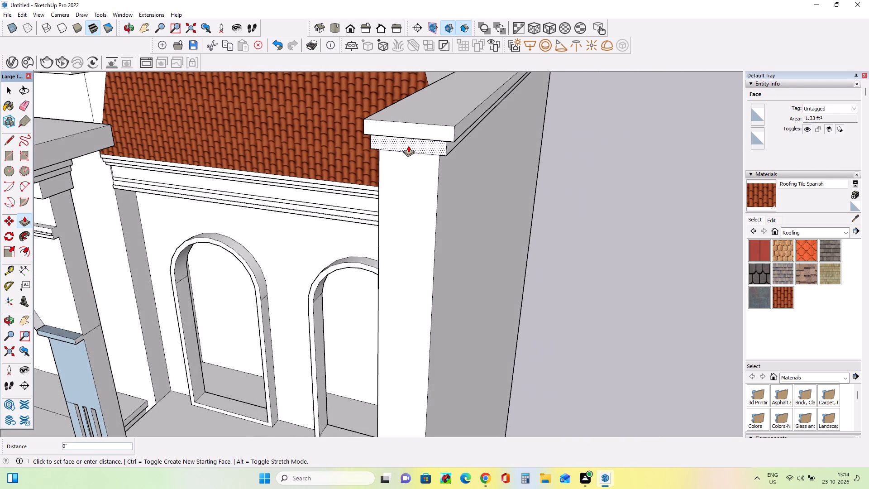
# Compare the finished side wall cap with the stepped cap on the side wall in the reference photo.
pyautogui.moveTo(401, 168); pyautogui.dragTo(438, 177, button='middle')
pyautogui.scroll(-4, 438, 177)
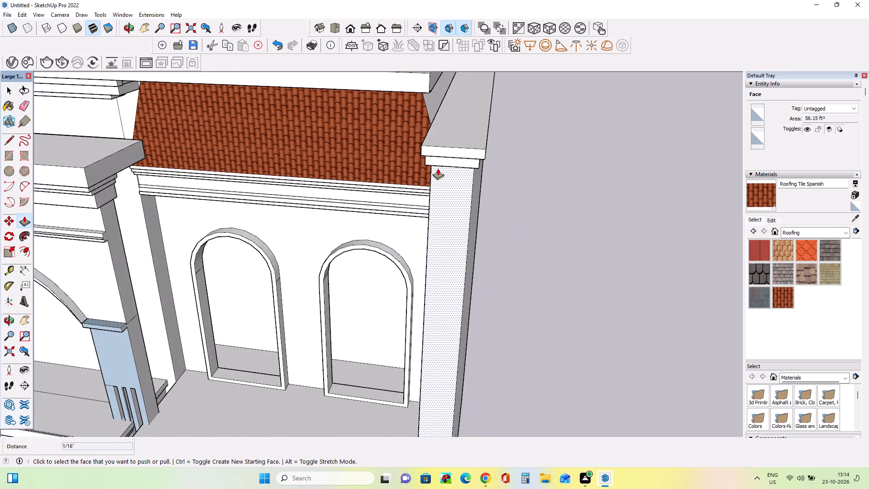
pyautogui.scroll(-10, 438, 168)
pyautogui.moveTo(526, 159); pyautogui.dragTo(594, 94, button='middle')
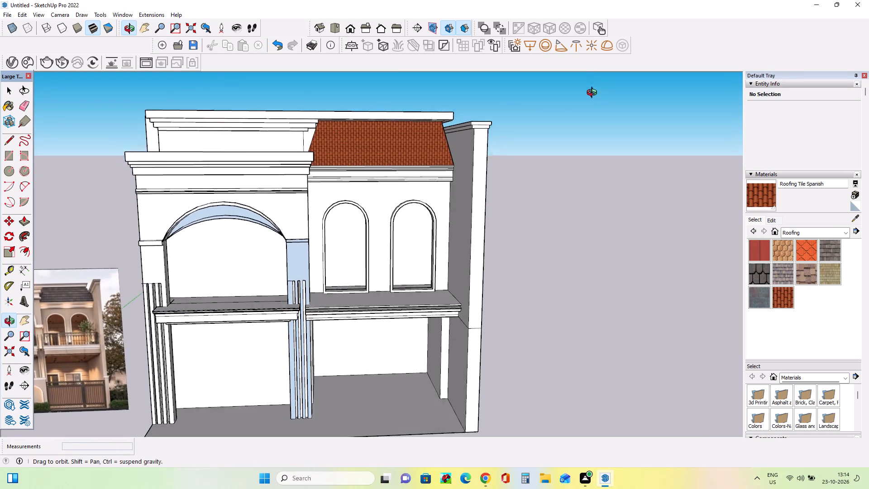
pyautogui.moveTo(594, 94); pyautogui.dragTo(593, 98, button='middle')
pyautogui.scroll(17, 73, 290)
pyautogui.scroll(-1, 98, 284)
pyautogui.scroll(6, 98, 284)
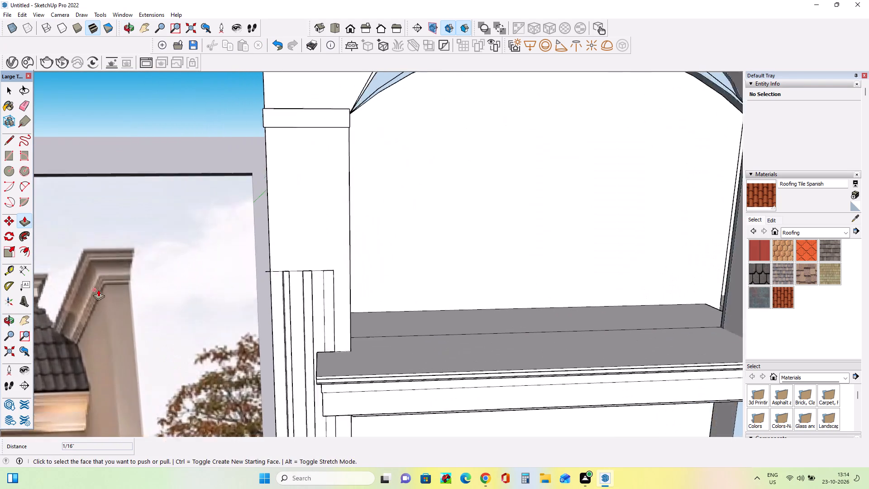
pyautogui.scroll(2, 98, 289)
pyautogui.scroll(-11, 86, 277)
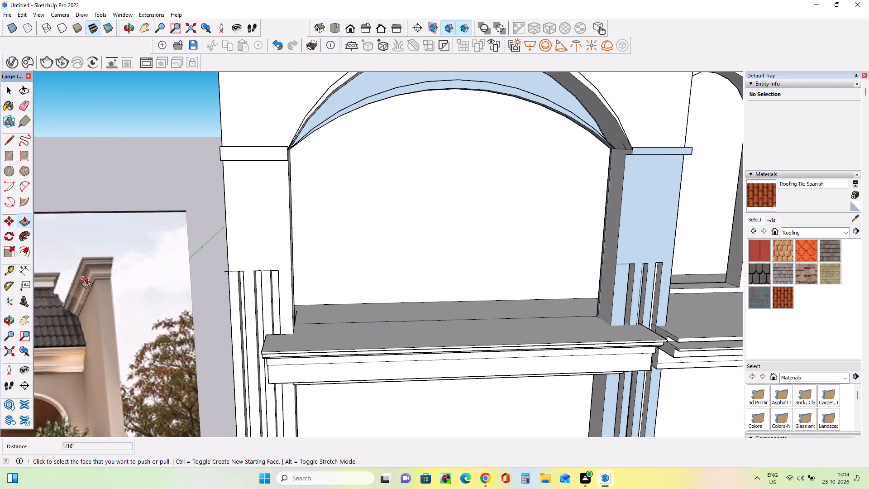
pyautogui.scroll(-16, 86, 277)
pyautogui.scroll(1, 86, 277)
pyautogui.scroll(-4, 86, 277)
# Offset the outline of the right side wall cap's top face inward to form a narrow border.
pyautogui.moveTo(339, 274); pyautogui.dragTo(321, 310, button='middle')
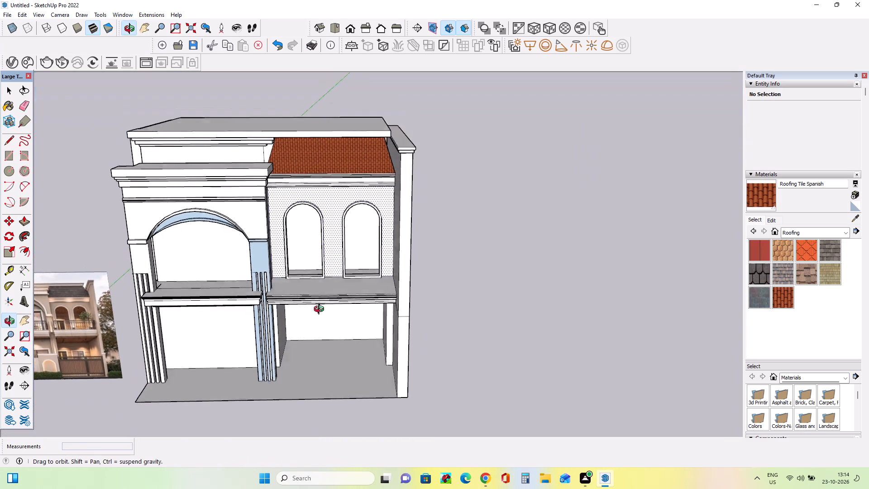
pyautogui.moveTo(321, 310); pyautogui.dragTo(301, 331, button='middle')
pyautogui.scroll(4, 400, 131)
pyautogui.moveTo(400, 132); pyautogui.dragTo(400, 147, button='middle')
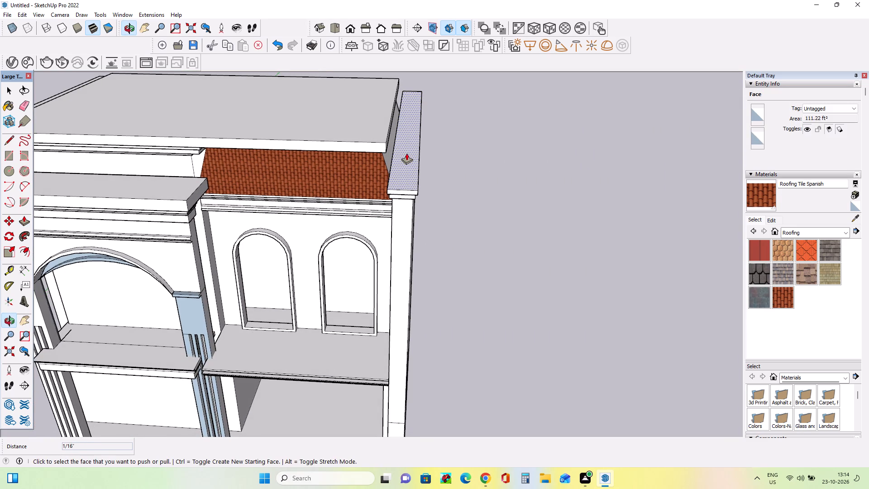
pyautogui.click(406, 153)
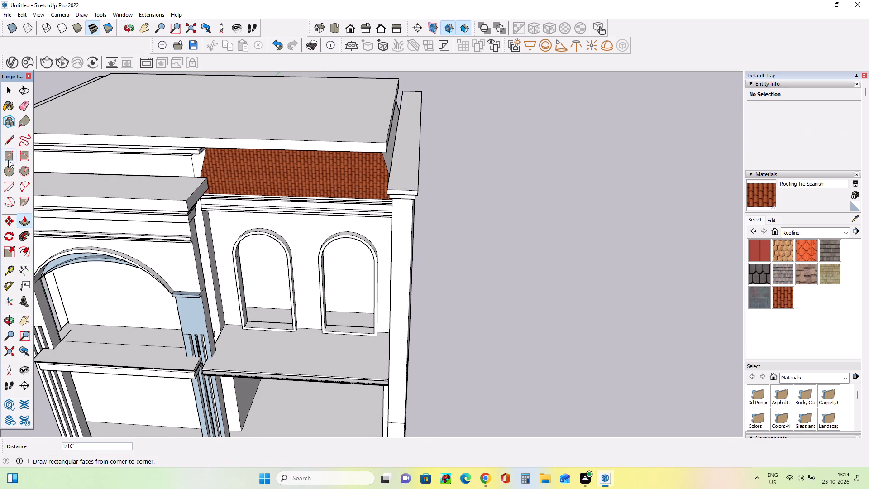
pyautogui.click(9, 158)
pyautogui.click(26, 250)
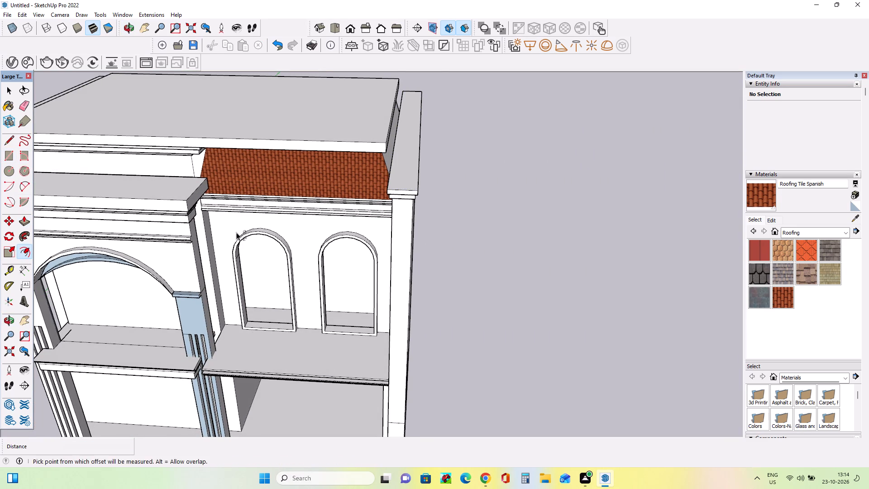
pyautogui.moveTo(328, 231); pyautogui.dragTo(300, 278, button='middle')
pyautogui.moveTo(397, 192); pyautogui.dragTo(387, 206)
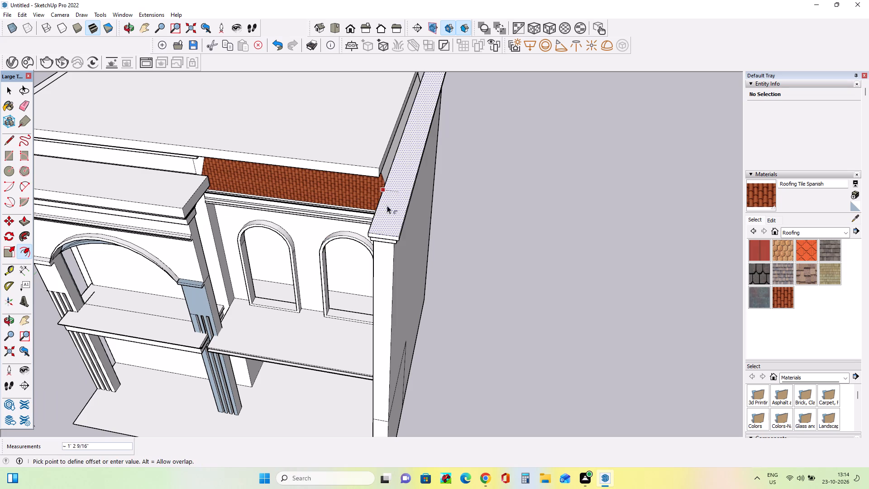
pyautogui.moveTo(387, 206); pyautogui.dragTo(382, 207)
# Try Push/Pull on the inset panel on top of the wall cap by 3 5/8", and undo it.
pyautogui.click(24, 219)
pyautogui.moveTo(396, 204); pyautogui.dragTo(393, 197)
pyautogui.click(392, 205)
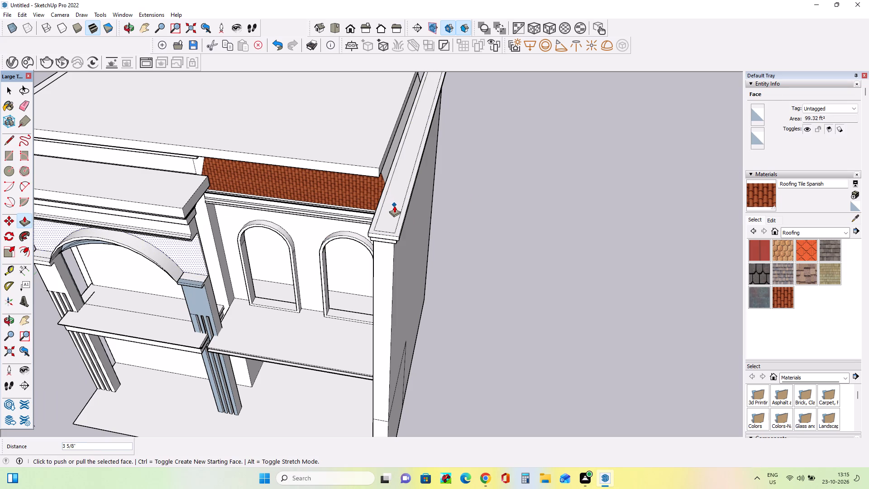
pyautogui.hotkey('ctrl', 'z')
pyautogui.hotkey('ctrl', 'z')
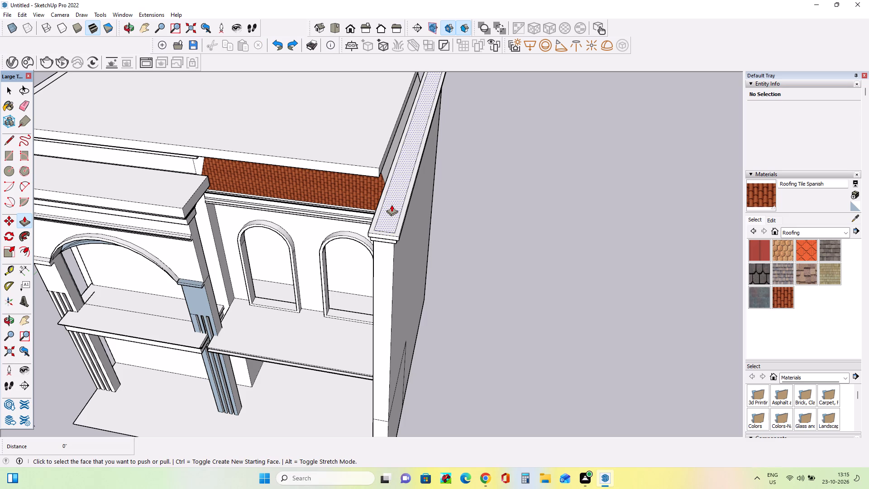
# Push/Pull the inset panel on top of the right side wall's cap up 11 11/16".
pyautogui.moveTo(392, 205); pyautogui.dragTo(395, 197)
pyautogui.moveTo(400, 202); pyautogui.dragTo(412, 207, button='middle')
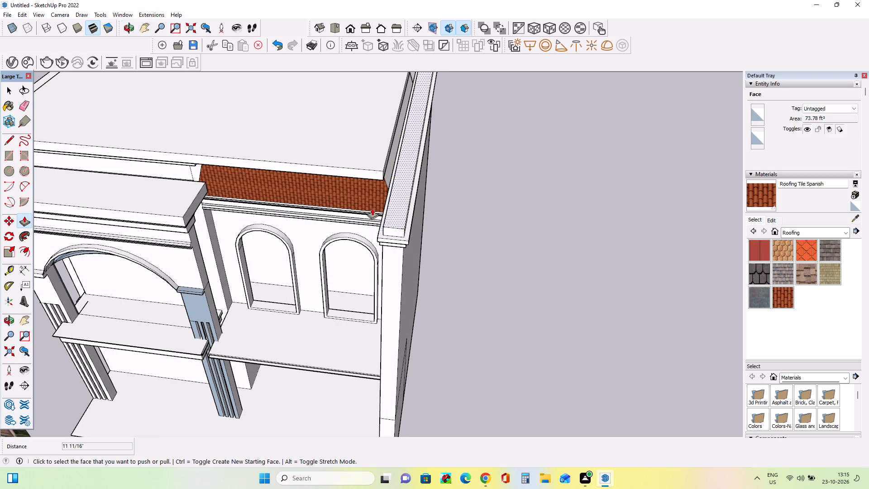
pyautogui.moveTo(257, 161); pyautogui.dragTo(295, 95, button='middle')
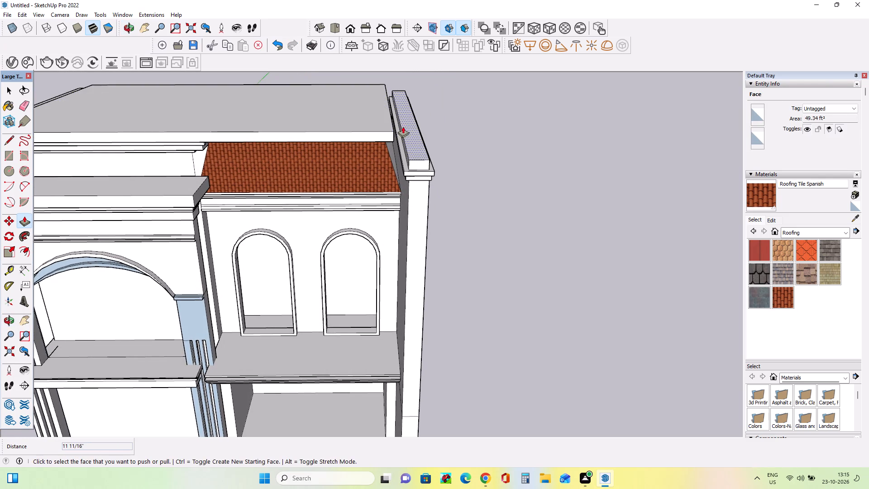
# Adjust the top of the raised block on the right side wall's cap by 2 3/8" with Push/Pull.
pyautogui.click(411, 136)
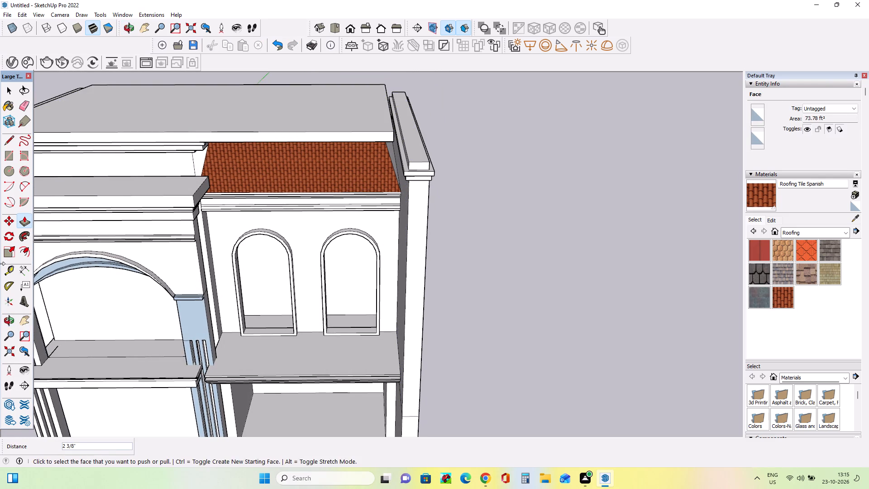
# Offset the outline of the raised block's top face outward to form an overhanging border.
pyautogui.click(21, 249)
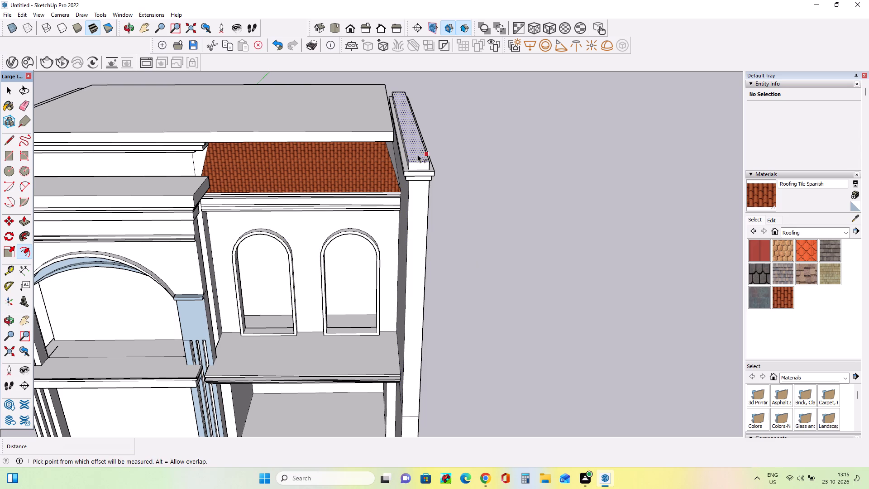
pyautogui.moveTo(417, 154); pyautogui.dragTo(435, 160)
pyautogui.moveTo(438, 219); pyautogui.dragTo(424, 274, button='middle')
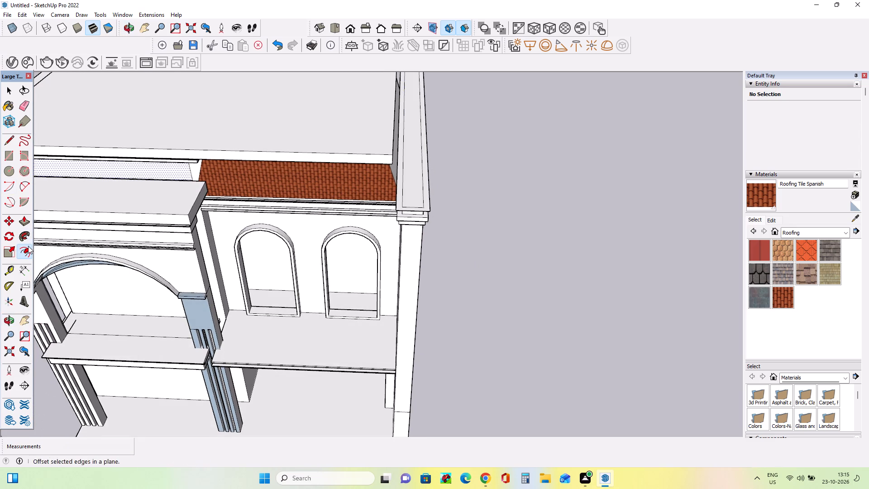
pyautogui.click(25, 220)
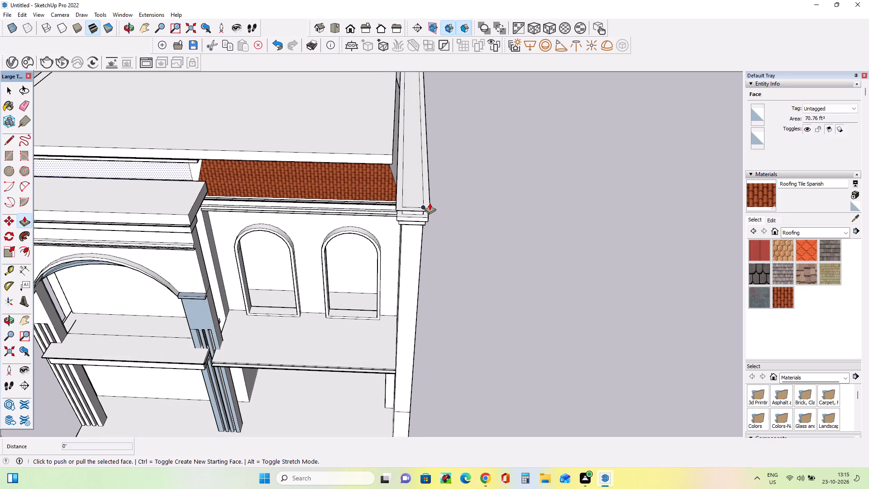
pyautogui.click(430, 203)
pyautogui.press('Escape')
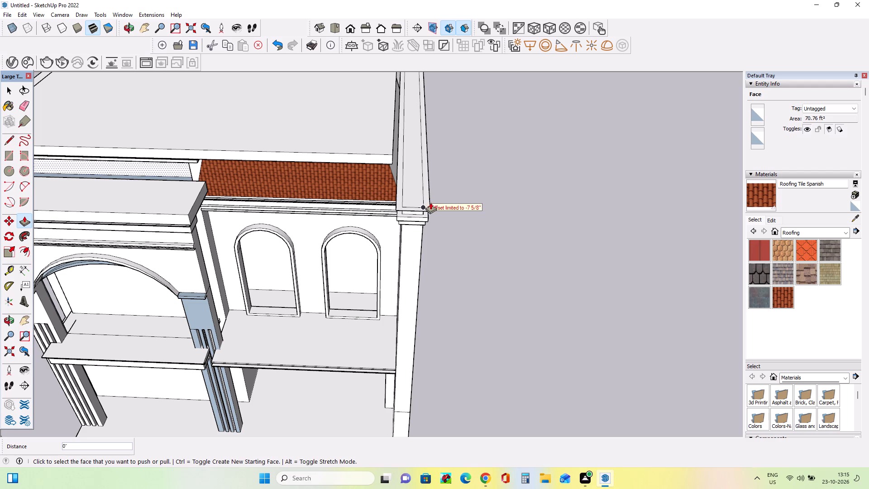
# Push/Pull the overhanging border around the block's top up 8 15/16".
pyautogui.click(9, 90)
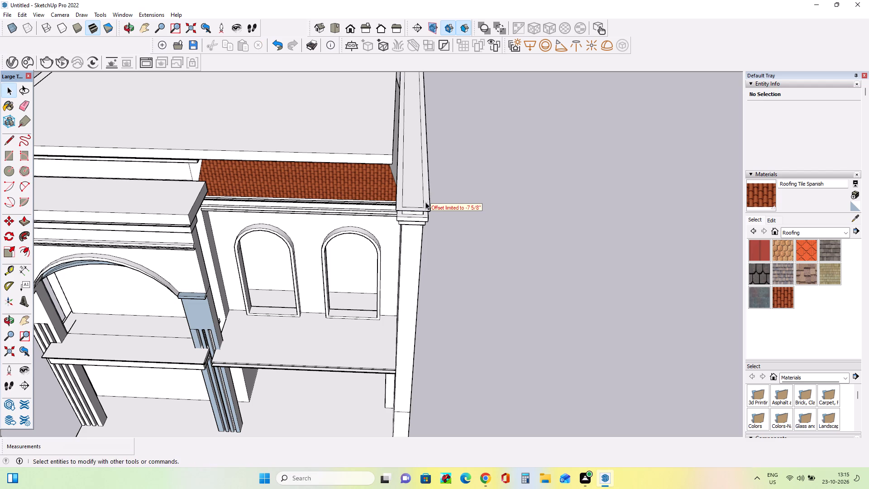
pyautogui.click(428, 200)
pyautogui.click(29, 223)
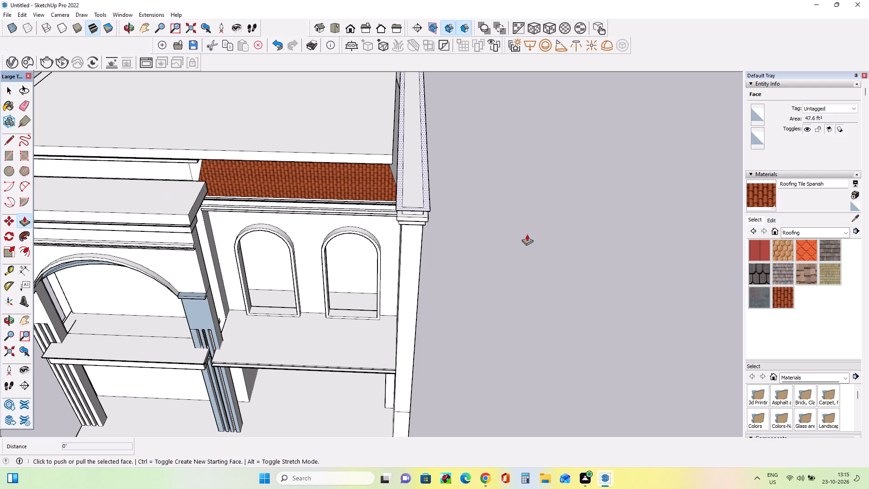
pyautogui.click(428, 207)
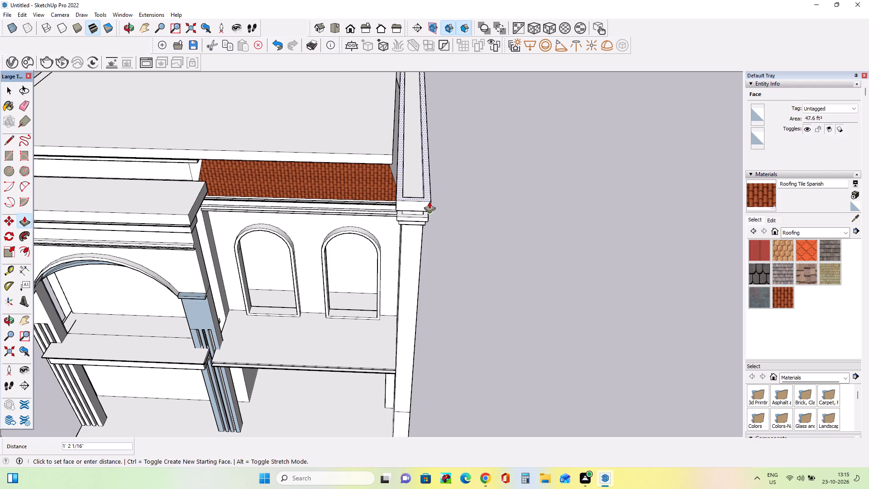
# Push/Pull the raised border back down to a thin rim about 3 9/16" high, undoing the last adjustment.
pyautogui.moveTo(397, 198); pyautogui.dragTo(407, 181, button='middle')
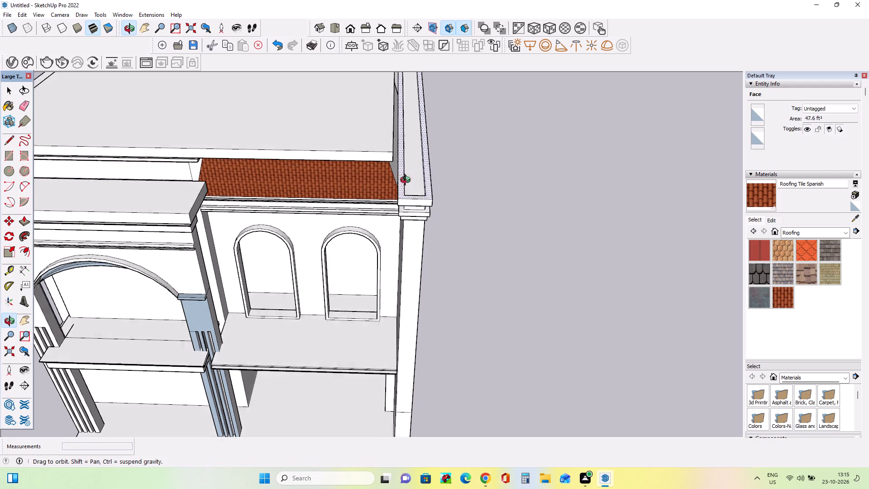
pyautogui.moveTo(407, 181); pyautogui.dragTo(425, 132, button='middle')
pyautogui.scroll(6, 425, 123)
pyautogui.moveTo(460, 178); pyautogui.dragTo(477, 206, button='middle')
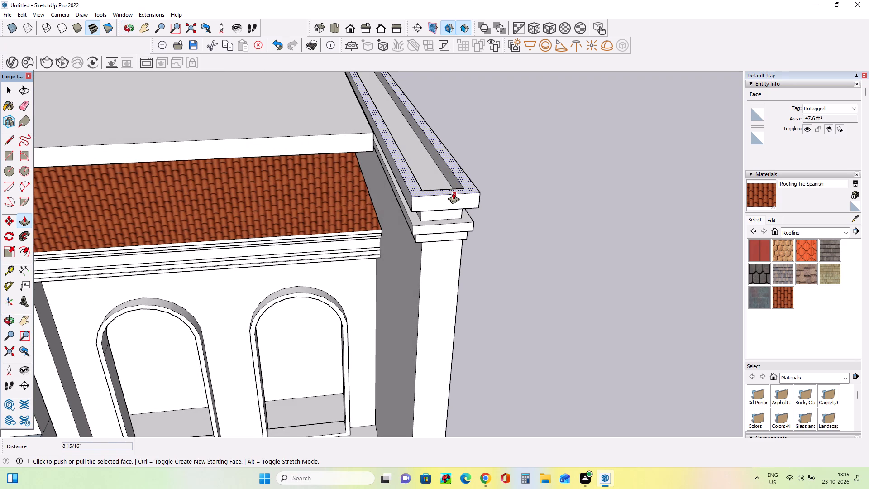
pyautogui.click(453, 192)
pyautogui.moveTo(424, 188); pyautogui.dragTo(427, 198)
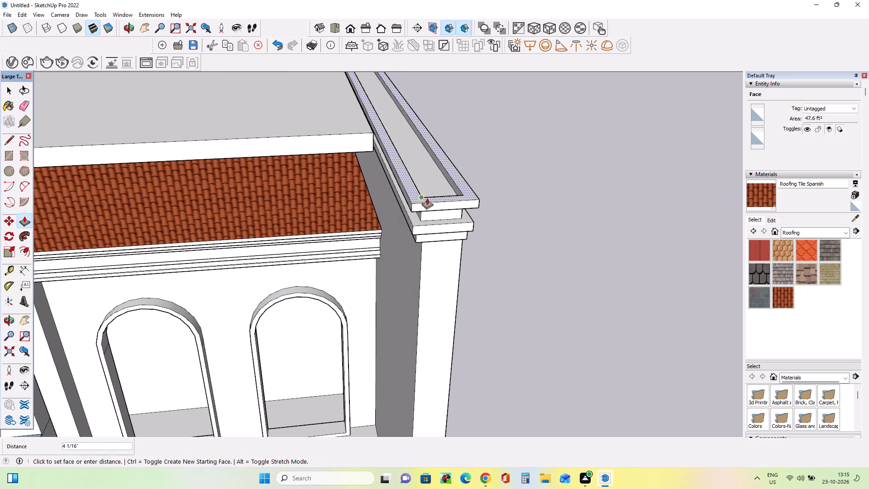
pyautogui.moveTo(427, 198); pyautogui.dragTo(428, 200)
pyautogui.click(430, 184)
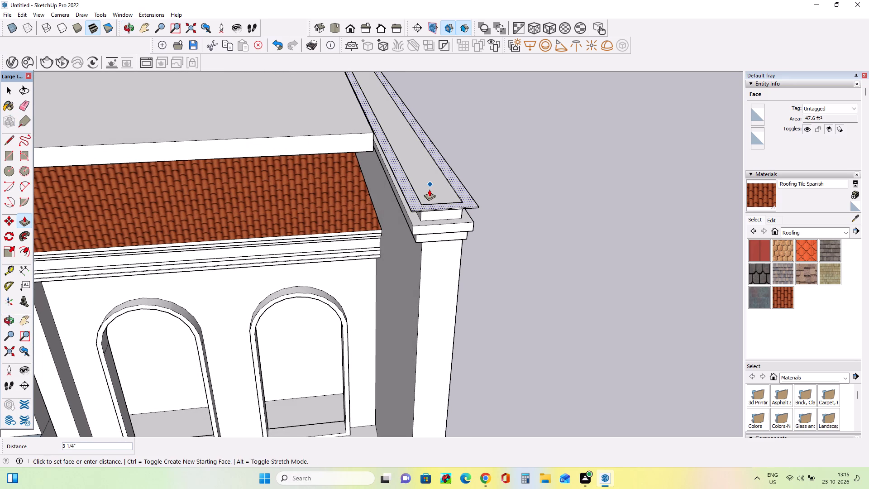
pyautogui.click(444, 188)
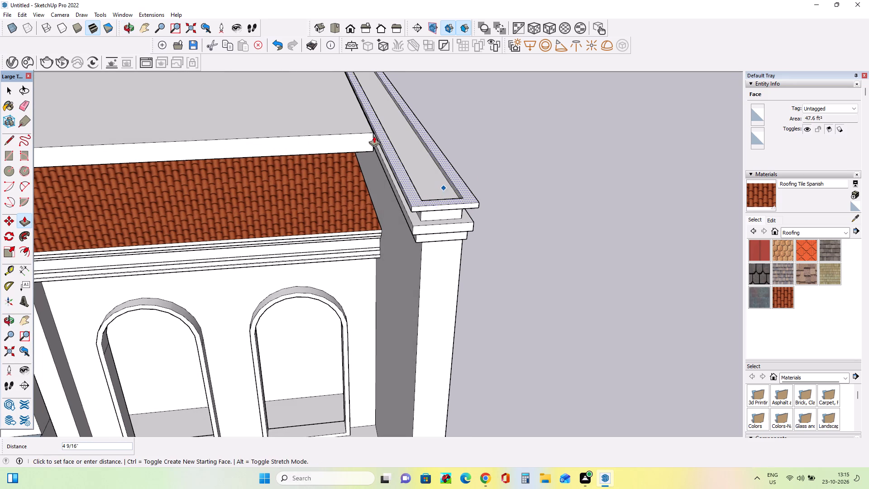
pyautogui.hotkey('ctrl', 'z')
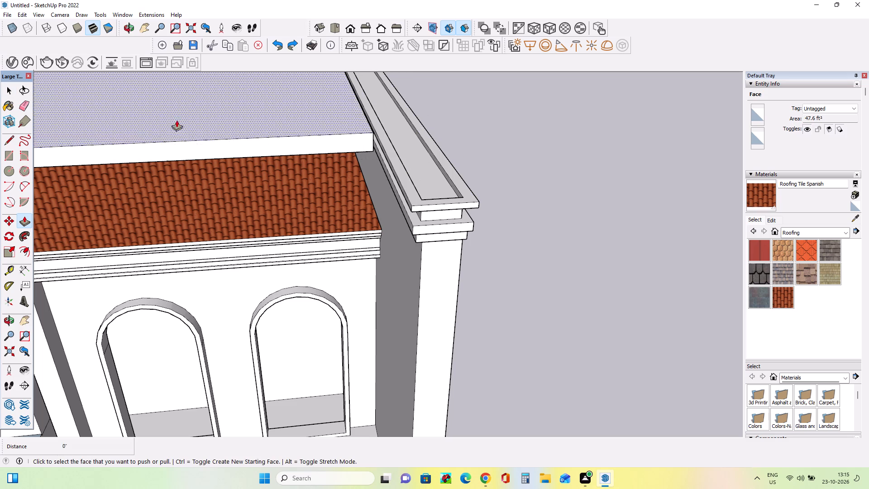
# Push/Pull the recessed panel inside the rim up 3 9/16", level with the rim's top.
pyautogui.click(6, 91)
pyautogui.click(430, 188)
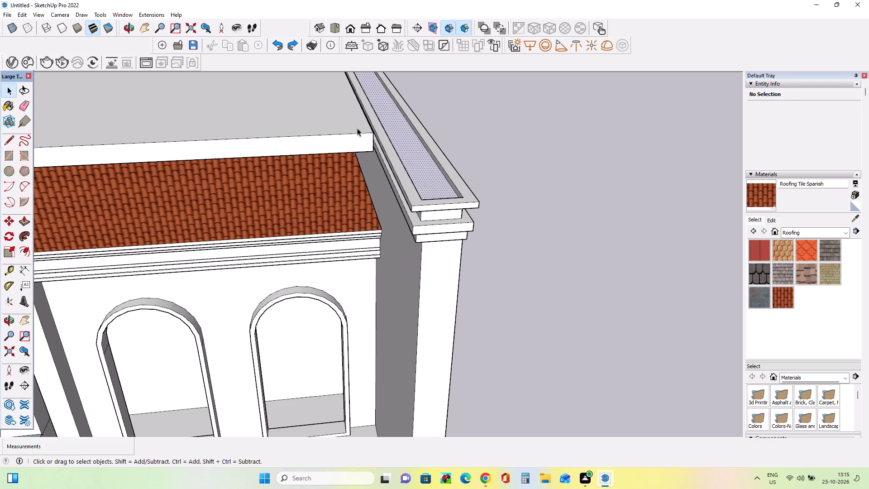
pyautogui.click(24, 221)
pyautogui.moveTo(439, 189); pyautogui.dragTo(445, 185)
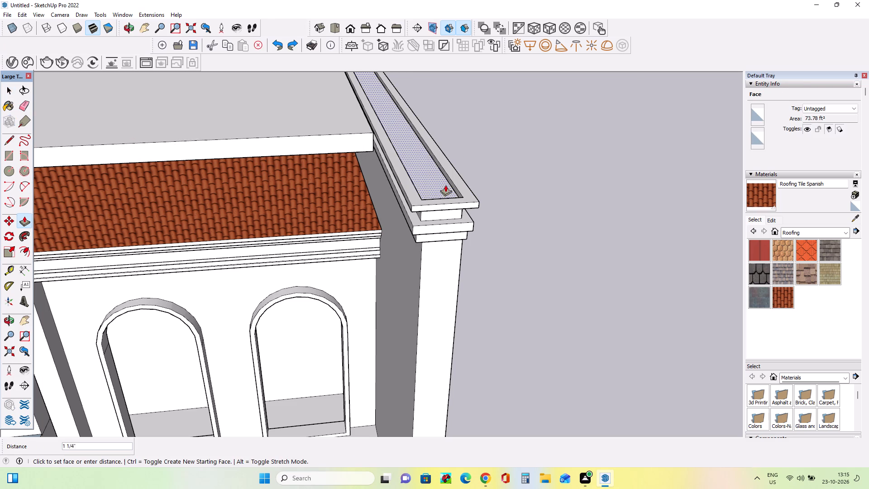
pyautogui.moveTo(445, 185); pyautogui.dragTo(467, 189)
# Erase the leftover inner edges on top of the wall cap to merge it into one face.
pyautogui.moveTo(478, 226); pyautogui.dragTo(472, 212, button='middle')
pyautogui.moveTo(108, 182); pyautogui.dragTo(103, 178, button='middle')
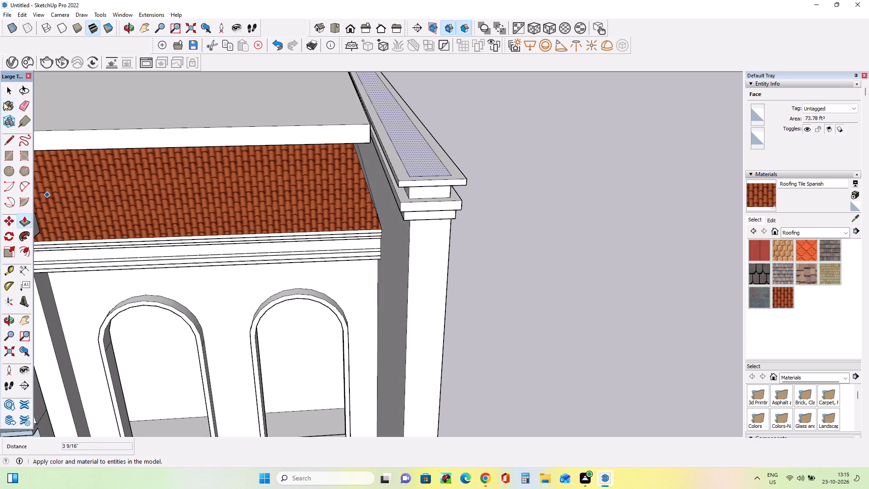
pyautogui.click(19, 107)
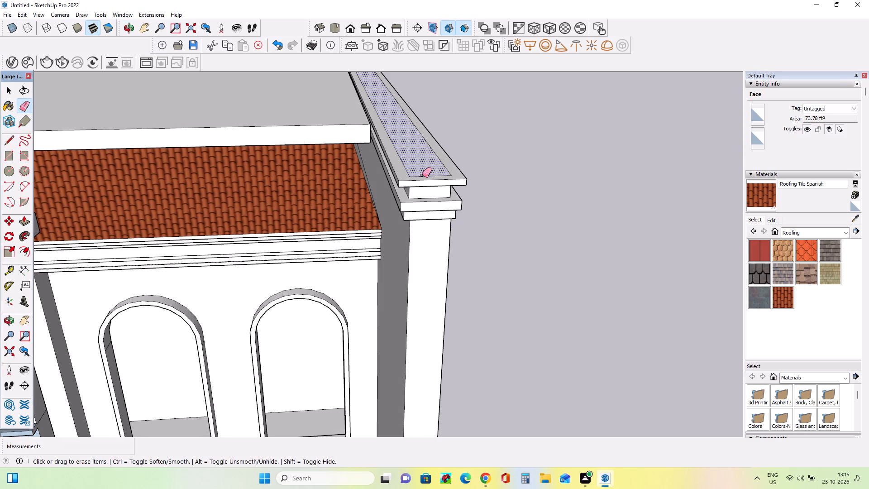
pyautogui.click(413, 176)
pyautogui.click(406, 174)
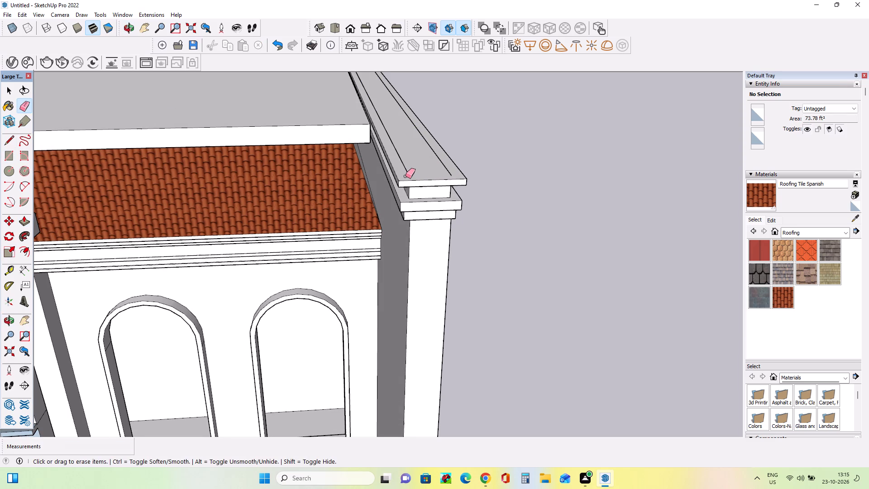
pyautogui.moveTo(406, 176); pyautogui.dragTo(410, 175)
pyautogui.moveTo(441, 164); pyautogui.dragTo(445, 164)
# Offset the outline of the merged top face outward to form a second, narrower overhanging border.
pyautogui.moveTo(454, 174); pyautogui.dragTo(410, 177, button='middle')
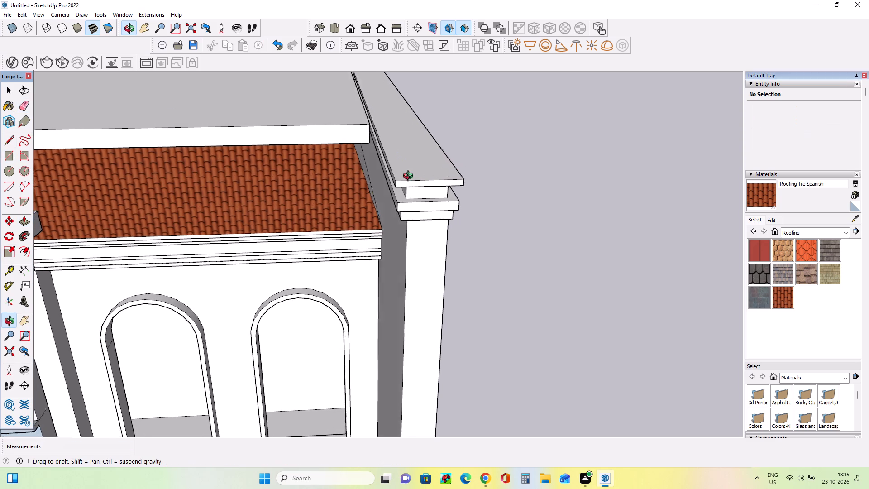
pyautogui.moveTo(410, 177); pyautogui.dragTo(411, 173, button='middle')
pyautogui.moveTo(237, 179); pyautogui.dragTo(249, 190, button='middle')
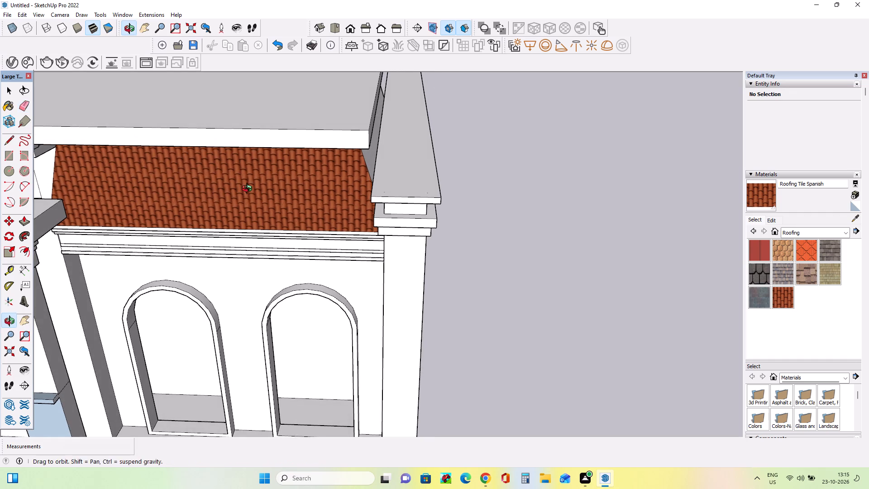
pyautogui.moveTo(249, 190); pyautogui.dragTo(249, 185, button='middle')
pyautogui.click(22, 219)
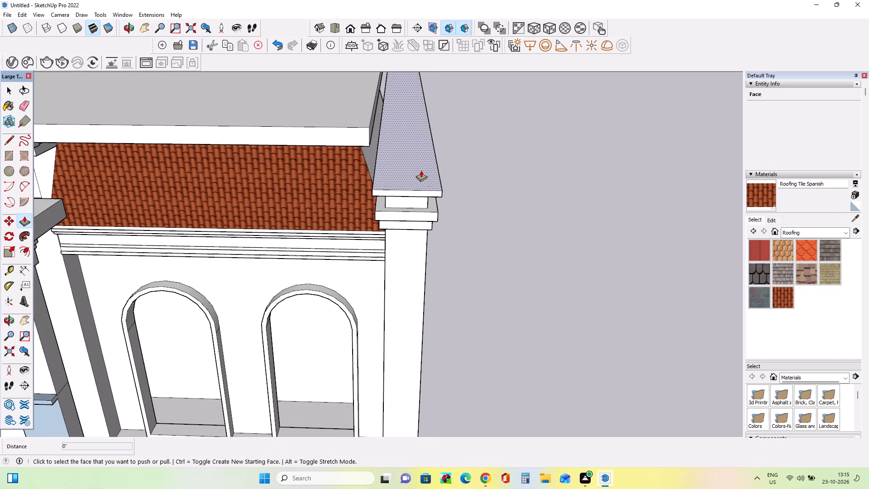
pyautogui.click(29, 253)
pyautogui.moveTo(410, 175); pyautogui.dragTo(428, 170)
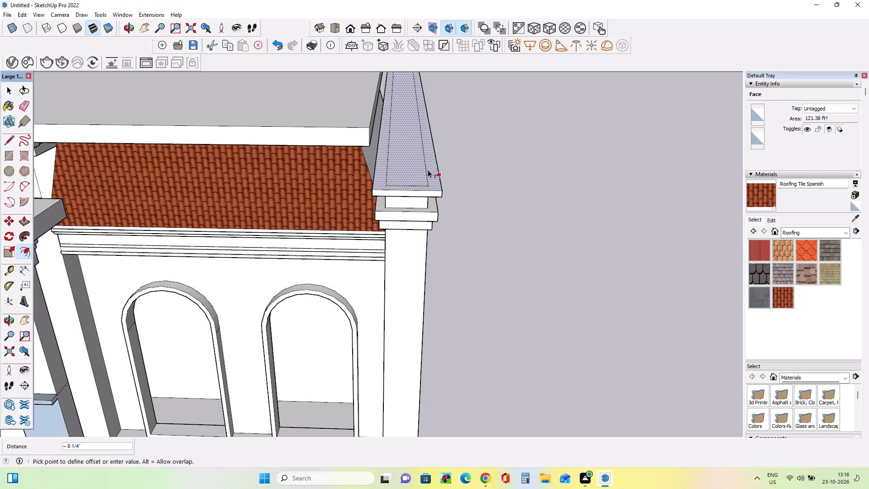
pyautogui.moveTo(428, 170); pyautogui.dragTo(444, 172)
# Push/Pull the second overhanging border on top of the wall cap up 5 13/16".
pyautogui.moveTo(425, 195); pyautogui.dragTo(471, 215, button='middle')
pyautogui.scroll(3, 449, 205)
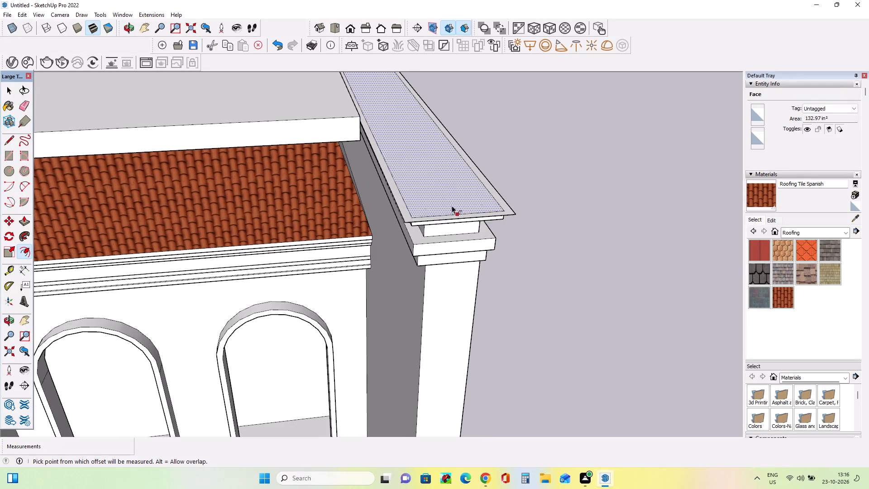
pyautogui.moveTo(457, 216); pyautogui.dragTo(437, 161, button='middle')
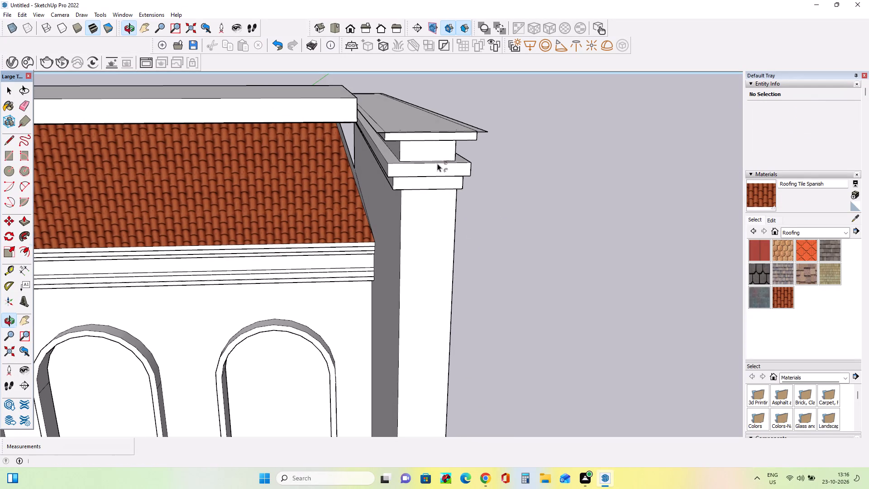
pyautogui.moveTo(444, 181); pyautogui.dragTo(447, 196, button='middle')
pyautogui.click(26, 220)
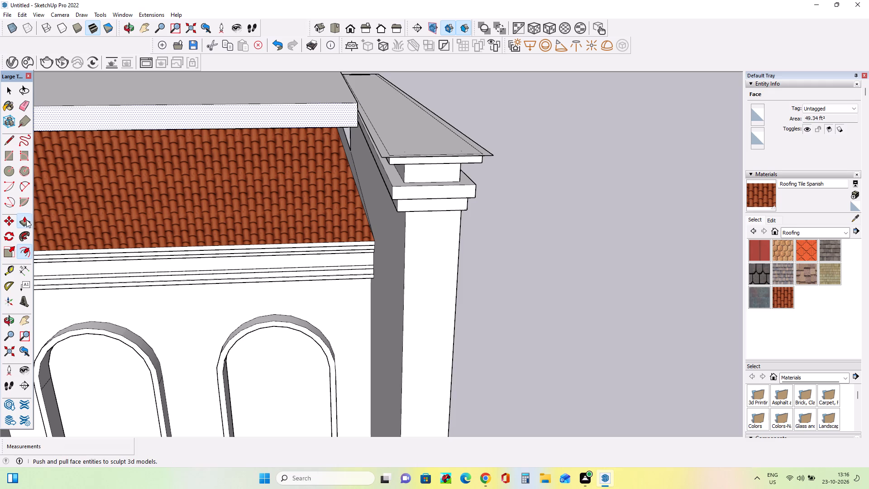
pyautogui.moveTo(361, 212); pyautogui.dragTo(371, 281, button='middle')
pyautogui.click(398, 284)
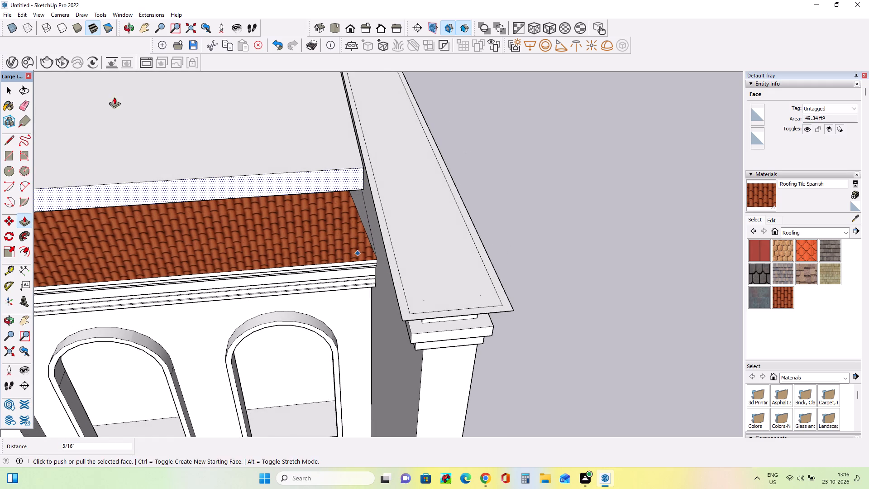
pyautogui.click(4, 89)
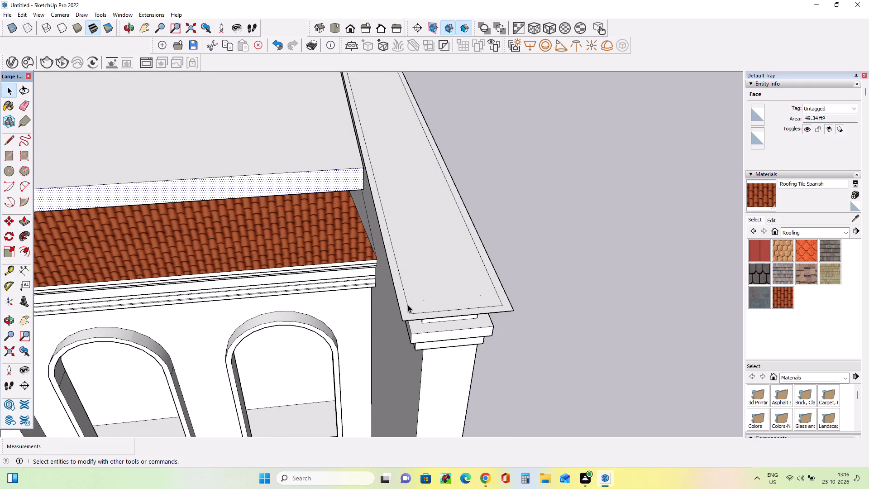
pyautogui.click(404, 307)
pyautogui.click(26, 216)
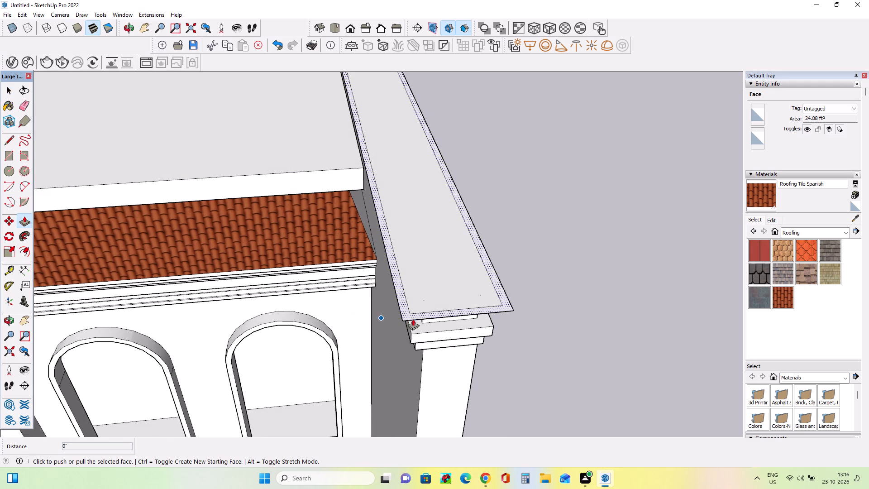
pyautogui.moveTo(407, 309); pyautogui.dragTo(409, 303)
# Push/Pull the recessed face inside the rim of the side wall's cap up, level with the rim's top.
pyautogui.moveTo(471, 295); pyautogui.dragTo(452, 243, button='middle')
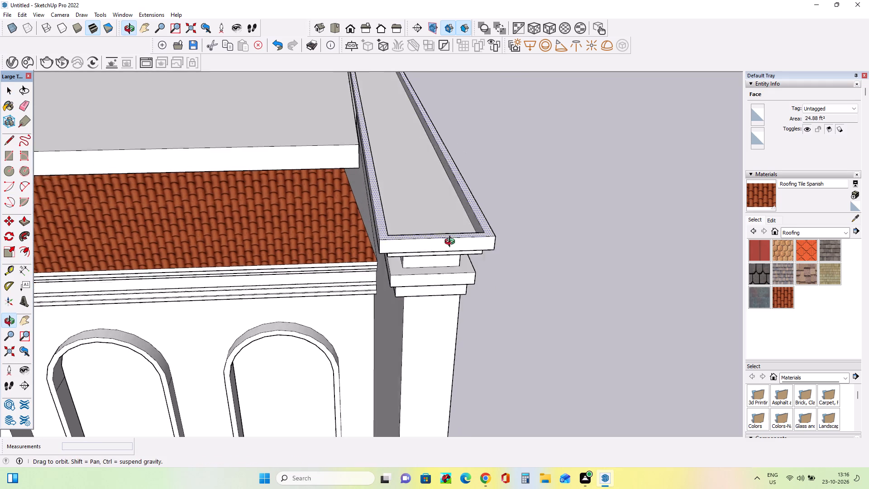
pyautogui.moveTo(452, 243); pyautogui.dragTo(451, 229, button='middle')
pyautogui.moveTo(423, 182); pyautogui.dragTo(413, 175, button='middle')
pyautogui.moveTo(305, 205); pyautogui.dragTo(308, 216, button='middle')
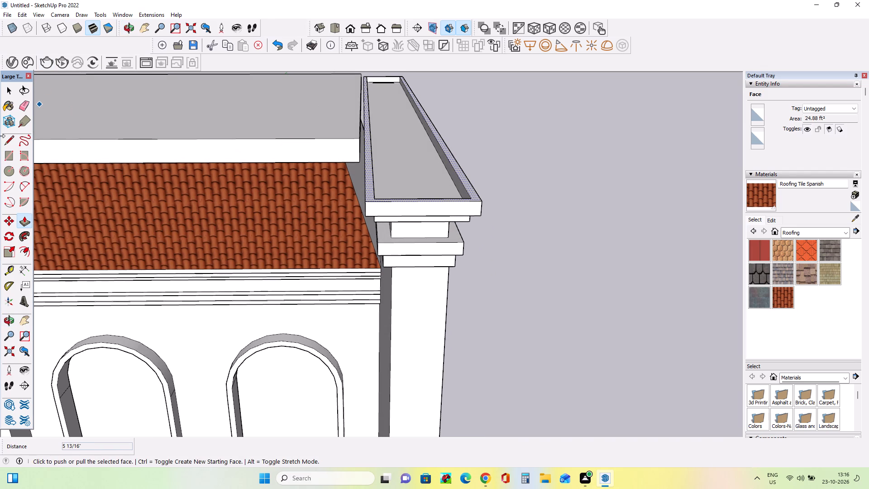
pyautogui.click(14, 89)
pyautogui.click(438, 152)
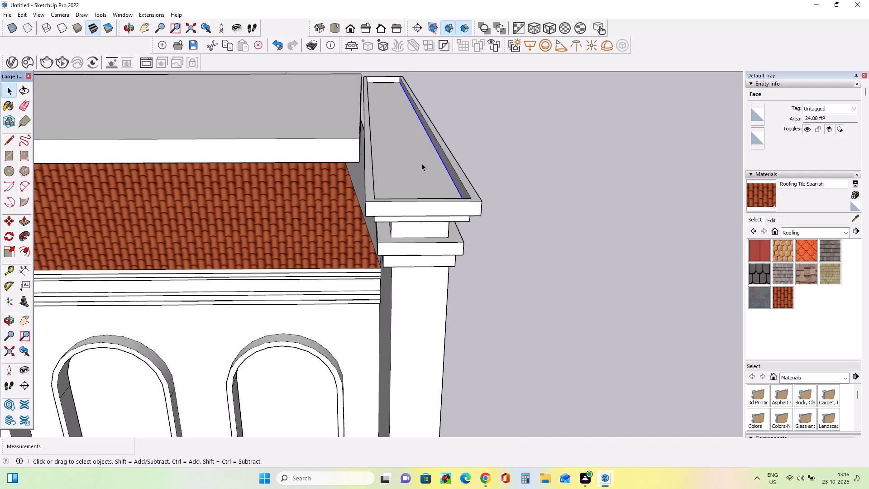
pyautogui.click(421, 163)
pyautogui.click(503, 154)
pyautogui.click(398, 152)
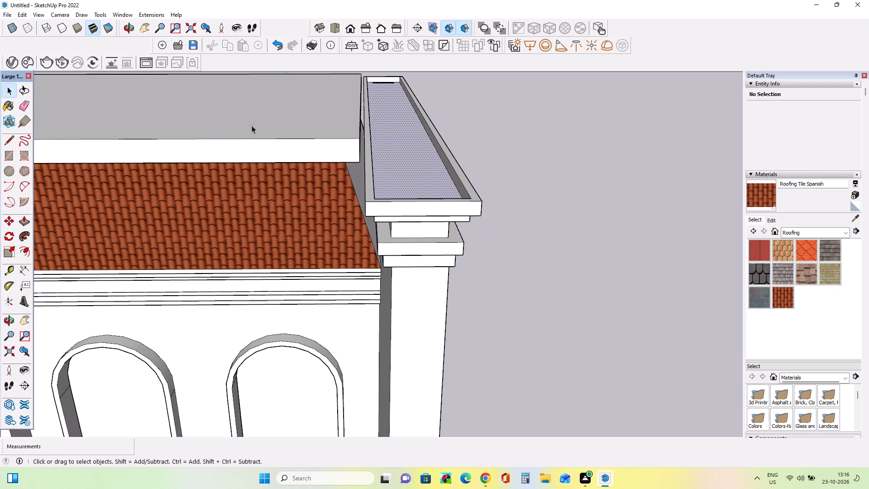
pyautogui.click(24, 223)
pyautogui.moveTo(418, 187); pyautogui.dragTo(440, 178)
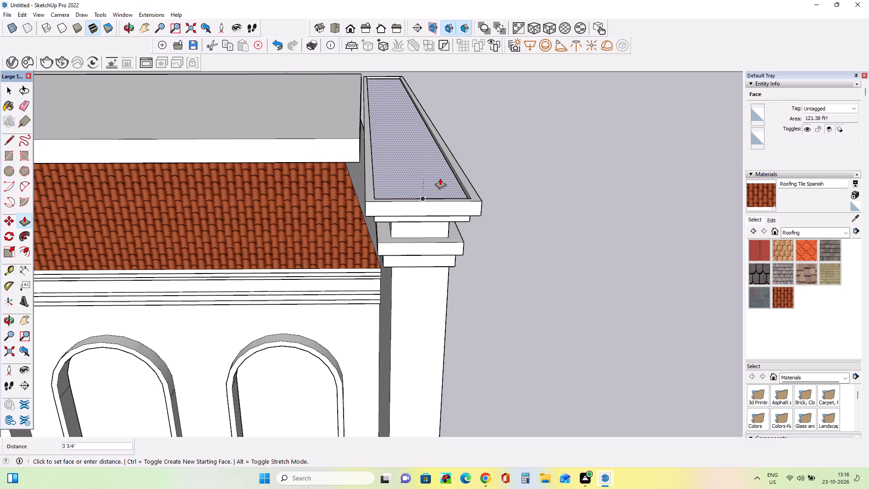
pyautogui.moveTo(440, 178); pyautogui.dragTo(480, 172)
pyautogui.moveTo(439, 203); pyautogui.dragTo(449, 229, button='middle')
pyautogui.moveTo(453, 209); pyautogui.dragTo(461, 216)
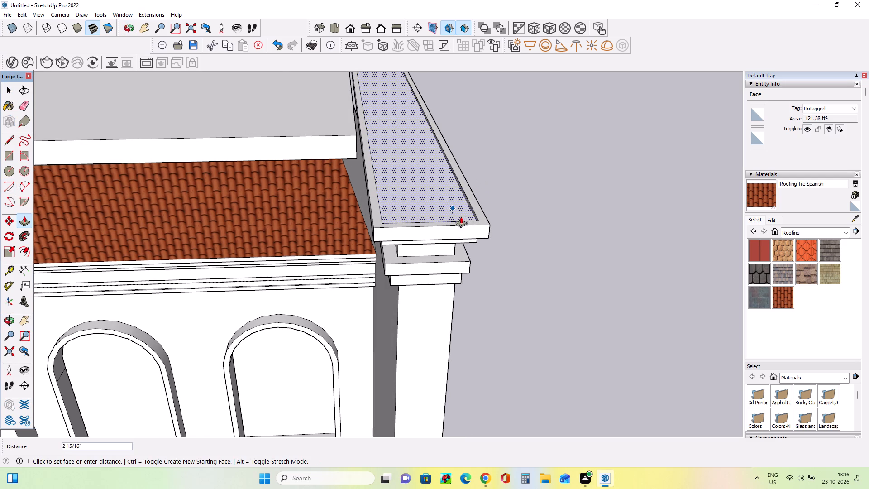
pyautogui.moveTo(461, 216); pyautogui.dragTo(483, 216)
# Erase the leftover inner edges on top of the side wall's cap to merge it into one face.
pyautogui.moveTo(401, 213); pyautogui.dragTo(359, 128, button='middle')
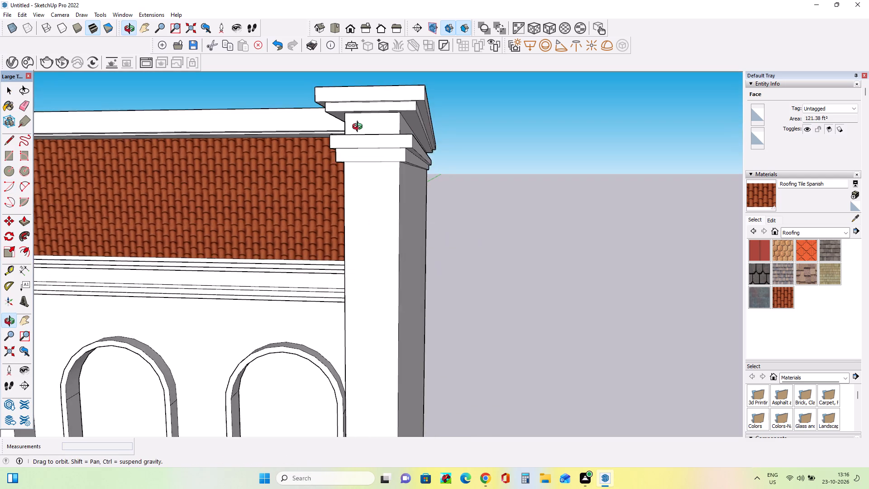
pyautogui.moveTo(359, 128); pyautogui.dragTo(364, 135, button='middle')
pyautogui.scroll(-4, 364, 135)
pyautogui.scroll(-5, 411, 141)
pyautogui.scroll(-5, 475, 156)
pyautogui.moveTo(498, 167); pyautogui.dragTo(536, 235, button='middle')
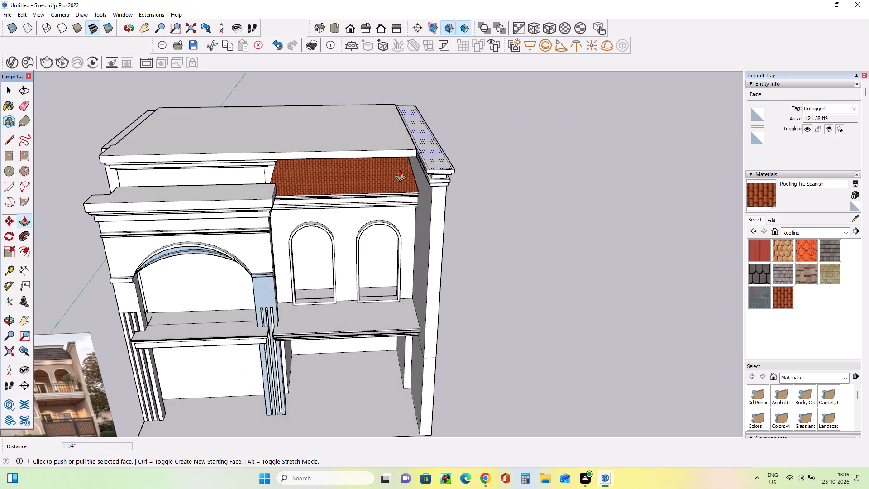
pyautogui.scroll(4, 397, 154)
pyautogui.moveTo(406, 165); pyautogui.dragTo(412, 188, button='middle')
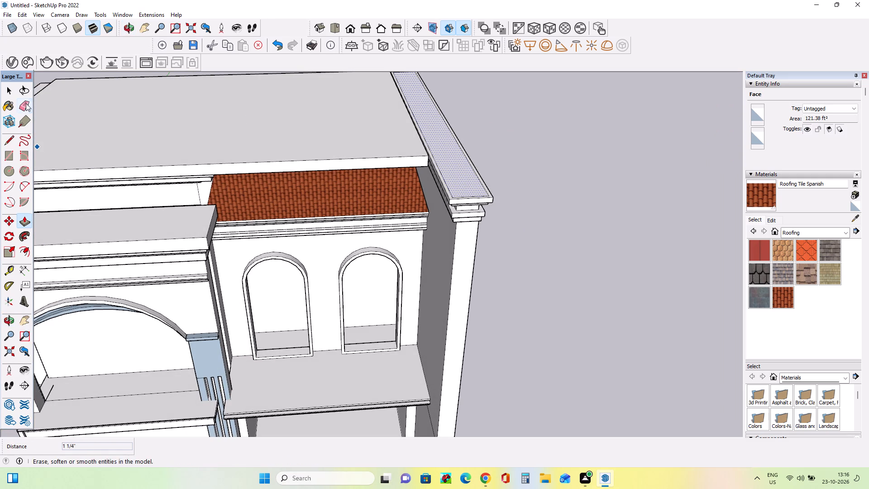
pyautogui.click(26, 103)
pyautogui.click(455, 201)
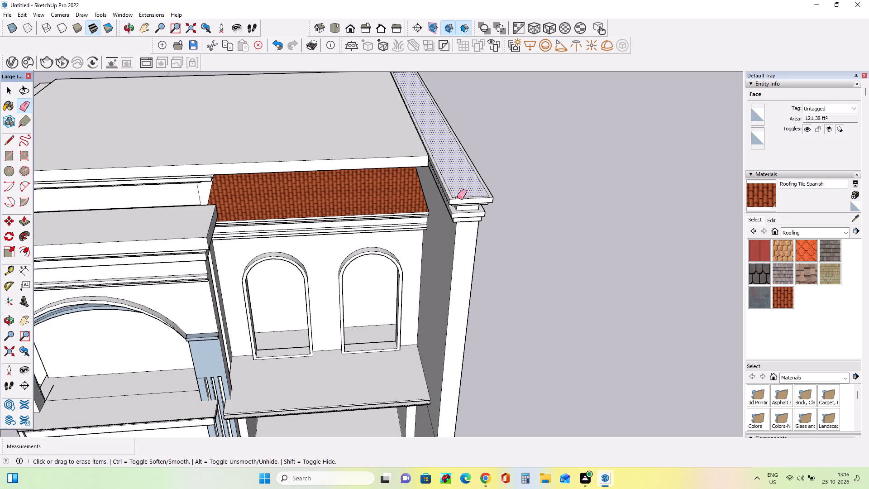
pyautogui.click(457, 197)
pyautogui.click(451, 197)
pyautogui.moveTo(496, 199); pyautogui.dragTo(496, 235, button='middle')
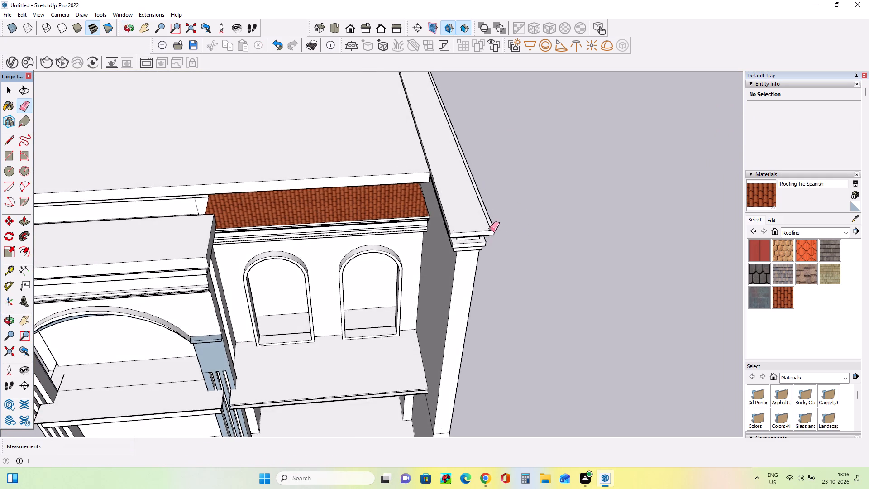
pyautogui.scroll(6, 490, 230)
pyautogui.click(488, 219)
pyautogui.scroll(-8, 419, 195)
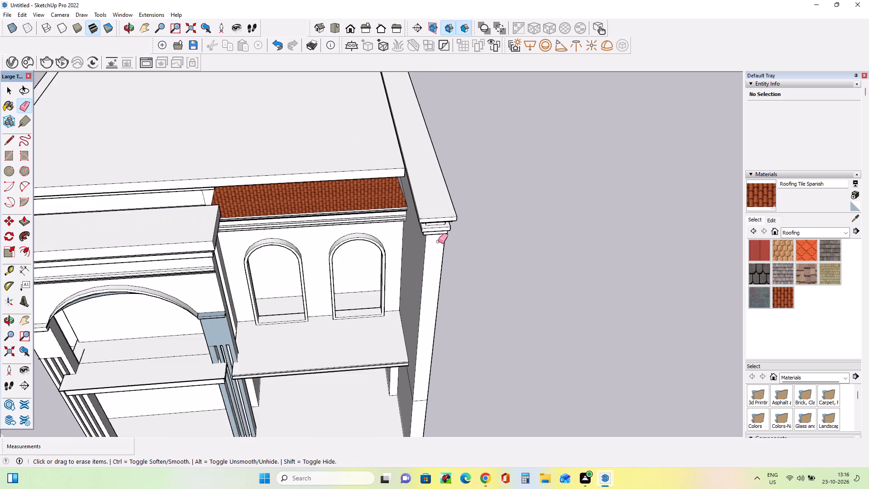
# Compare the modelled facade with the reference photo, examining the arches, balconies and the ground-floor porch behind the gate.
pyautogui.moveTo(430, 205); pyautogui.dragTo(393, 62, button='middle')
pyautogui.scroll(-3, 430, 123)
pyautogui.moveTo(464, 172); pyautogui.dragTo(440, 180, button='middle')
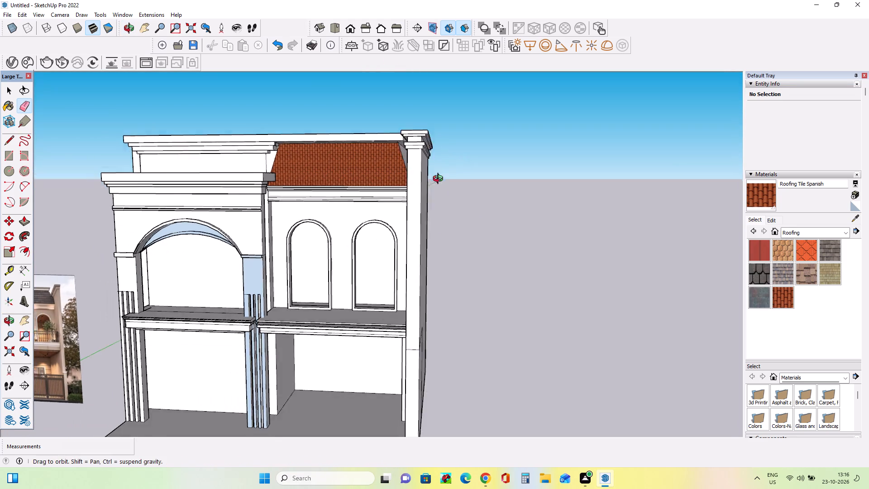
pyautogui.moveTo(440, 180); pyautogui.dragTo(450, 189, button='middle')
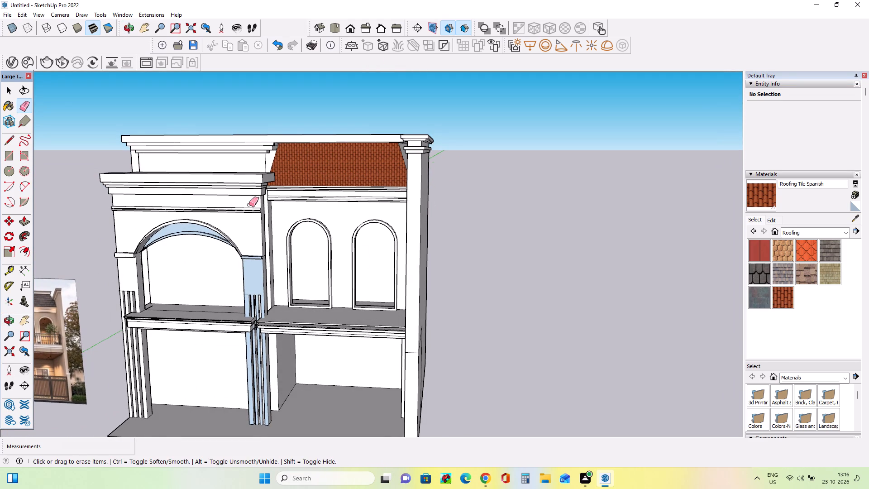
pyautogui.scroll(-3, 282, 205)
pyautogui.scroll(-3, 394, 182)
pyautogui.moveTo(316, 176); pyautogui.dragTo(378, 165, button='middle')
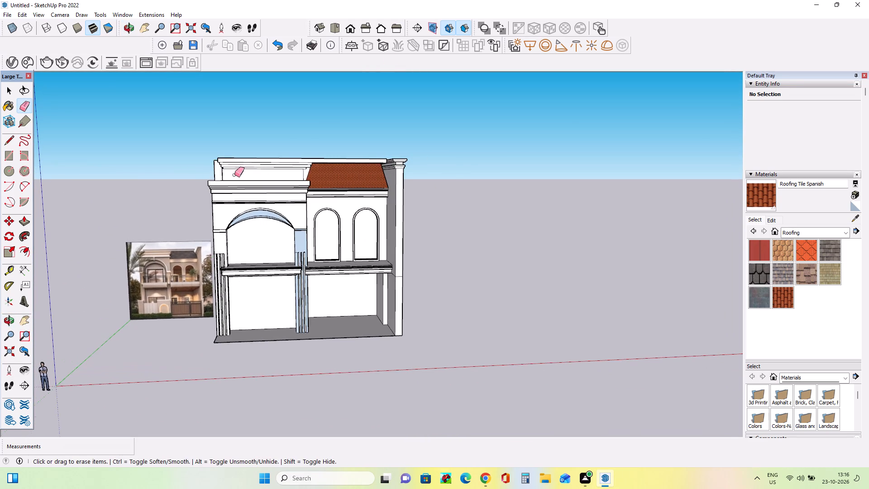
pyautogui.scroll(3, 234, 175)
pyautogui.moveTo(239, 182); pyautogui.dragTo(259, 204, button='middle')
pyautogui.scroll(4, 100, 375)
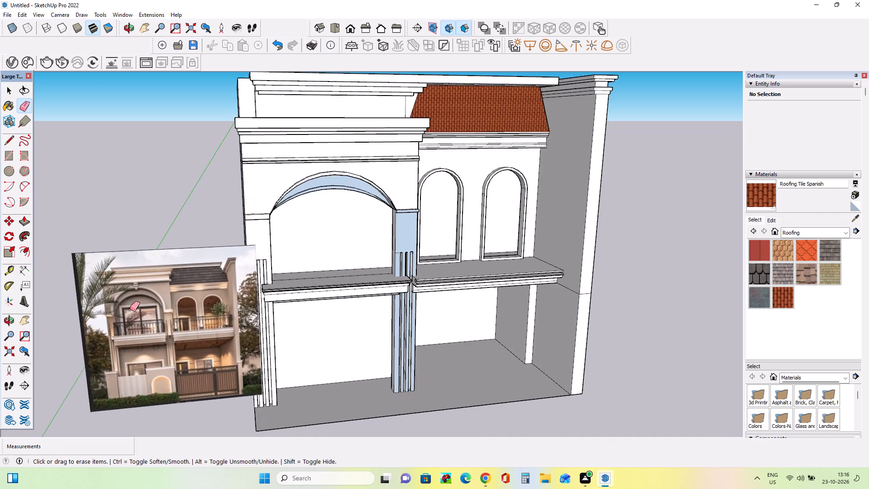
pyautogui.scroll(8, 130, 309)
pyautogui.scroll(-4, 135, 285)
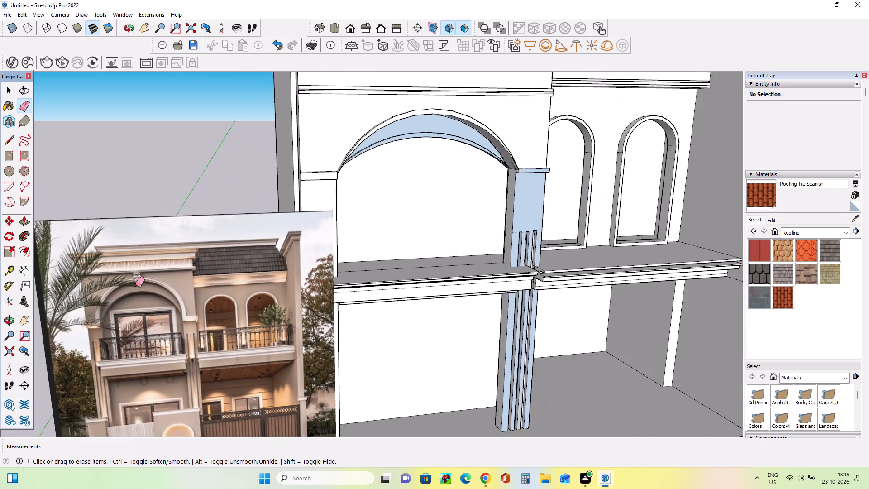
pyautogui.scroll(-10, 135, 285)
pyautogui.moveTo(183, 264); pyautogui.dragTo(158, 182, button='middle')
pyautogui.scroll(-3, 158, 182)
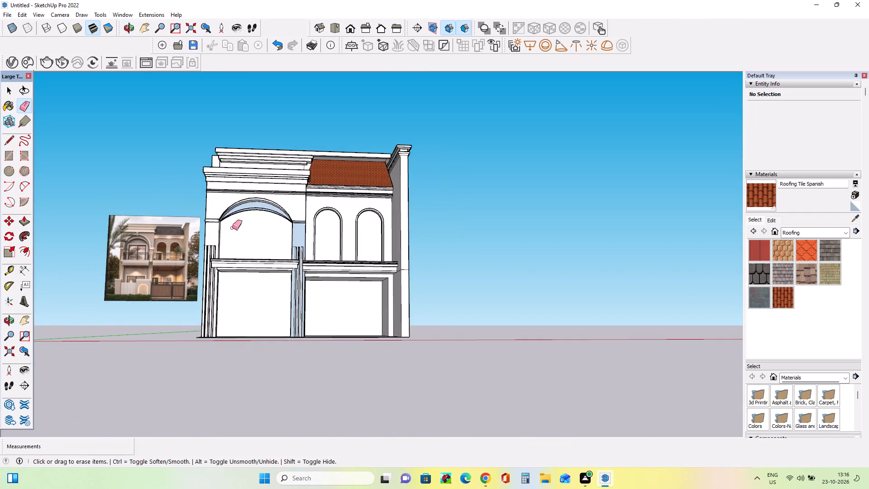
pyautogui.moveTo(302, 232); pyautogui.dragTo(272, 231, button='middle')
pyautogui.scroll(5, 274, 226)
pyautogui.moveTo(290, 238); pyautogui.dragTo(298, 223, button='middle')
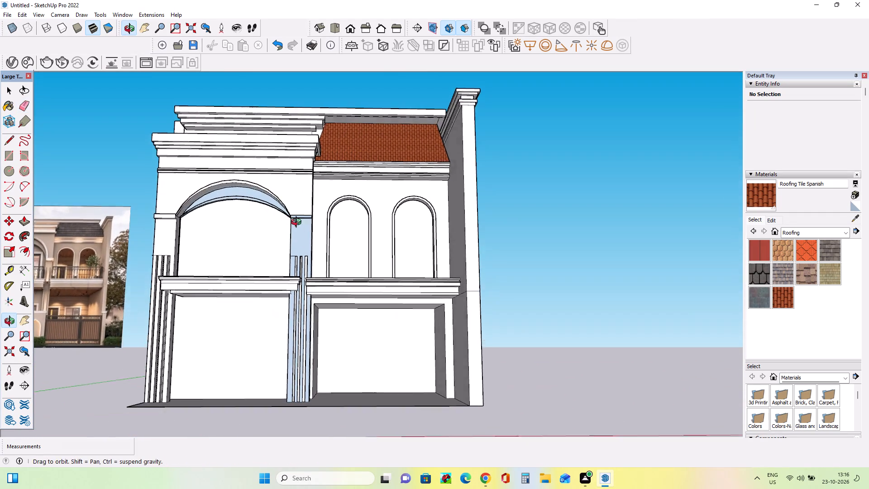
pyautogui.moveTo(298, 223); pyautogui.dragTo(274, 238, button='middle')
pyautogui.scroll(-2, 264, 299)
pyautogui.scroll(1, 95, 327)
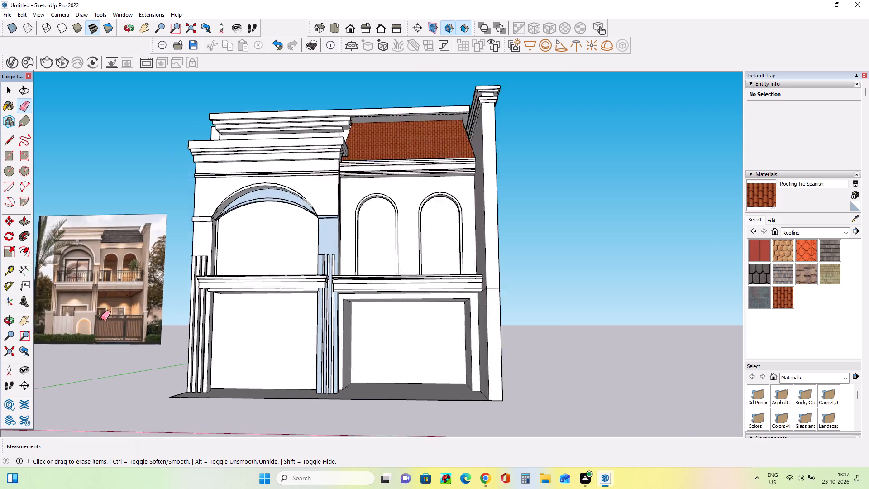
pyautogui.scroll(18, 101, 318)
pyautogui.scroll(-2, 41, 289)
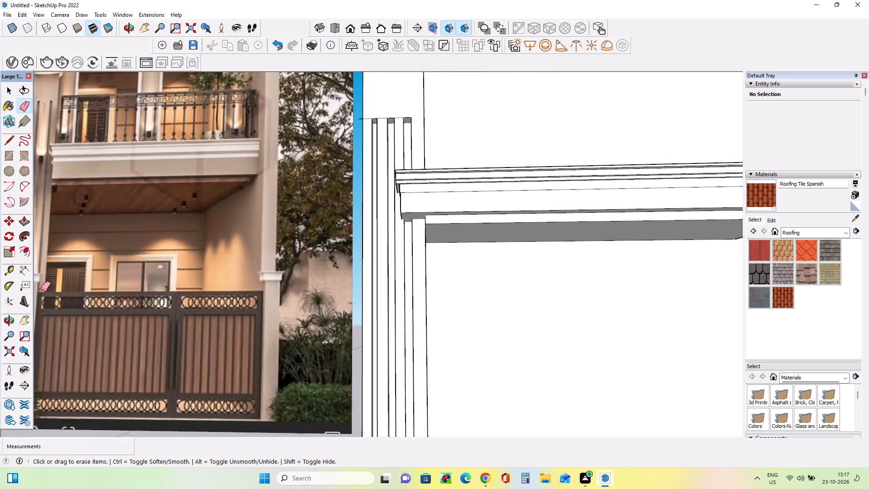
pyautogui.scroll(-17, 41, 289)
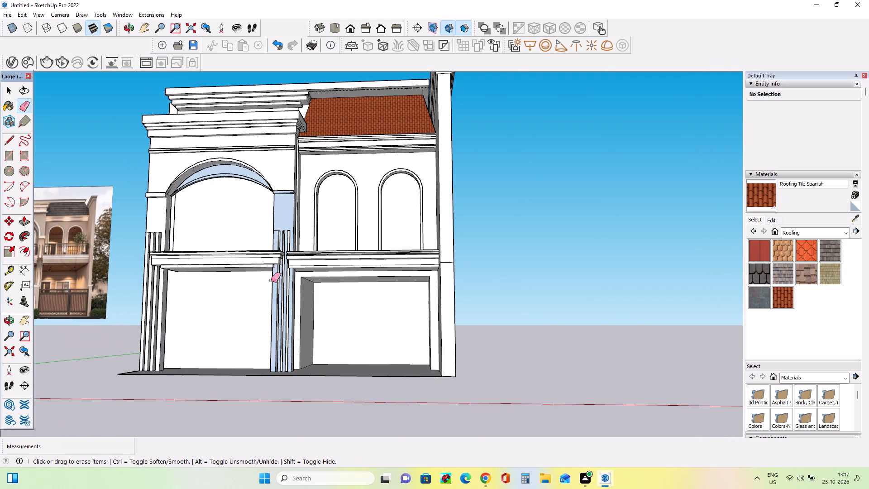
pyautogui.moveTo(270, 283); pyautogui.dragTo(269, 290, button='middle')
# Draw a door rectangle about 12' 4" high by 7' wide from the lower-left corner of the ground-floor porch's back wall.
pyautogui.click(14, 159)
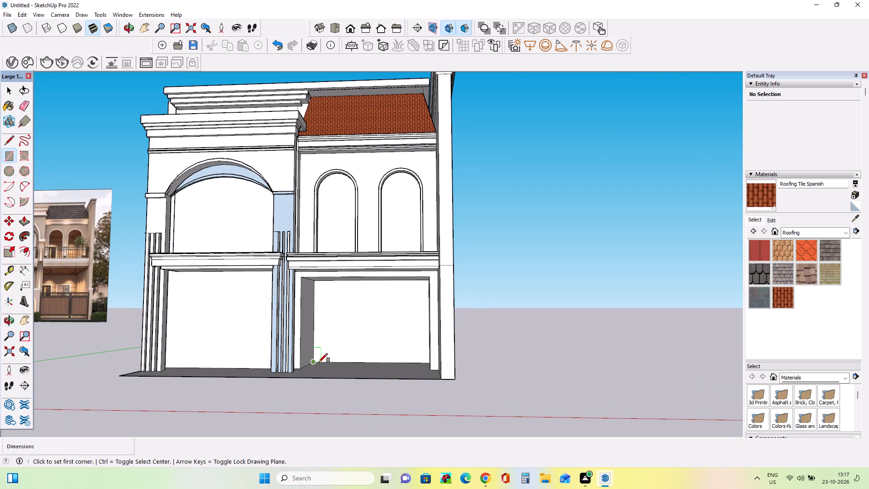
pyautogui.scroll(-5, 171, 352)
pyautogui.scroll(1, 400, 335)
pyautogui.scroll(-1, 401, 336)
pyautogui.scroll(2, 63, 349)
pyautogui.scroll(-1, 73, 343)
pyautogui.scroll(12, 76, 340)
pyautogui.scroll(-1, 174, 315)
pyautogui.scroll(3, 174, 315)
pyautogui.scroll(-1, 170, 311)
pyautogui.scroll(8, 170, 310)
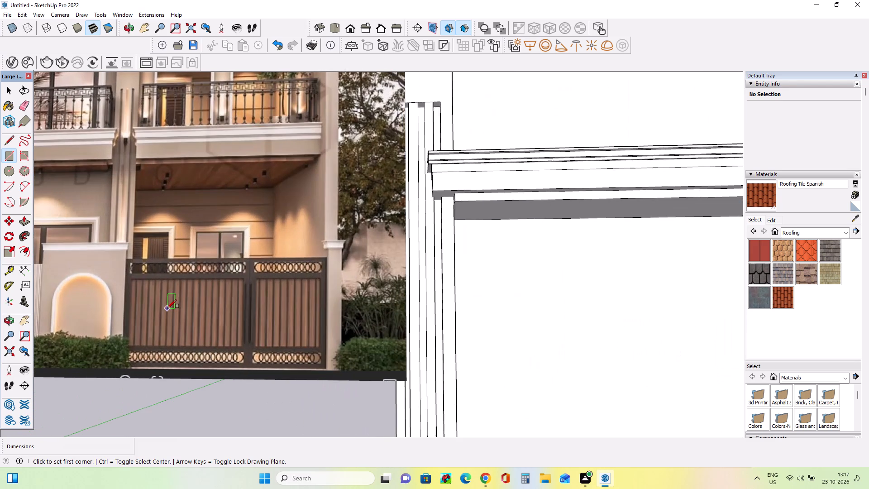
pyautogui.scroll(-20, 167, 308)
pyautogui.scroll(-2, 167, 308)
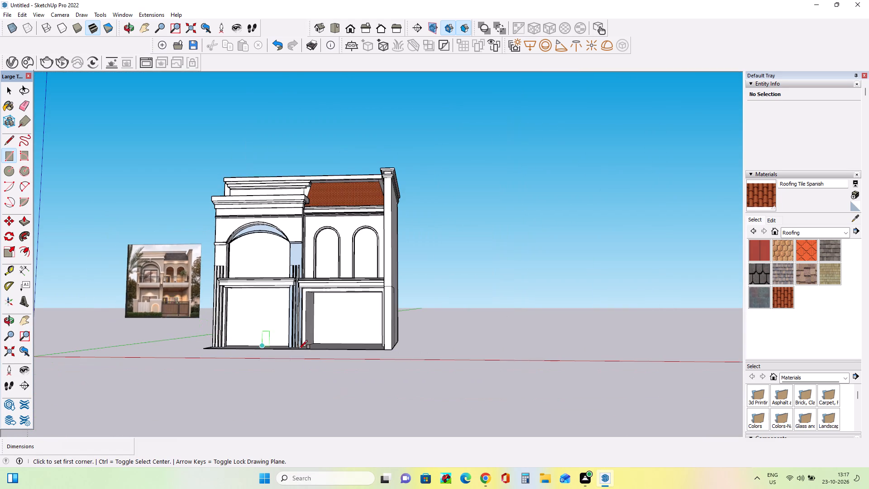
pyautogui.moveTo(312, 374); pyautogui.dragTo(315, 382, button='middle')
pyautogui.scroll(12, 323, 352)
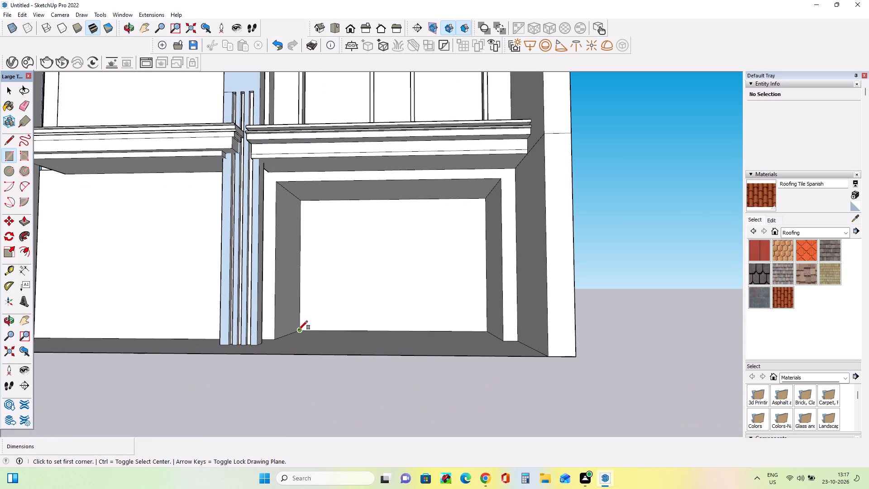
pyautogui.click(299, 330)
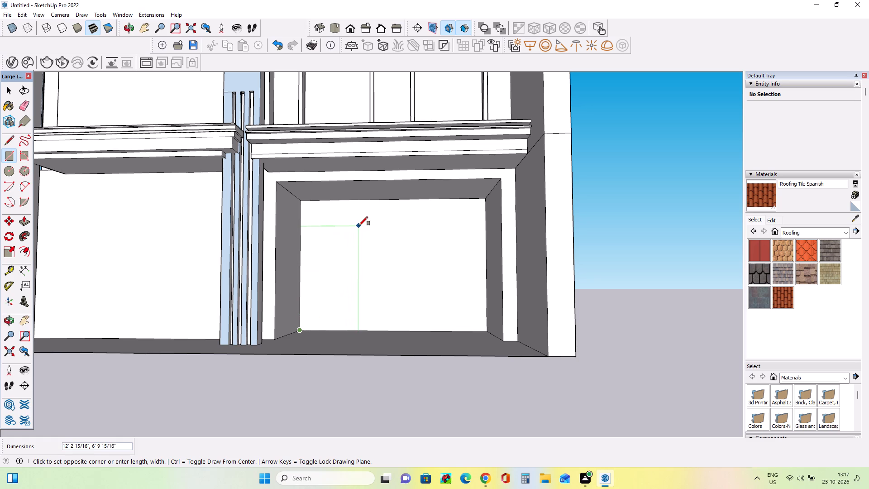
pyautogui.click(359, 225)
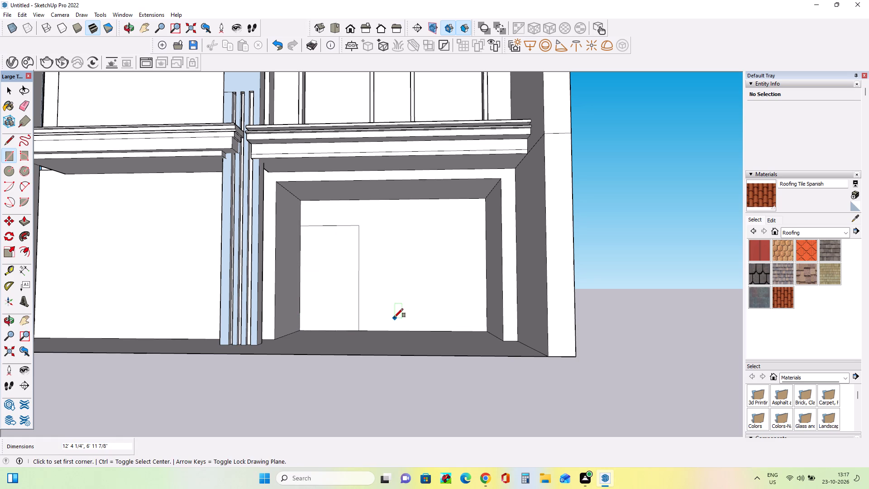
# Draw a window rectangle about 10' 8" high by 6' 2" wide beside the door, slightly above the floor, with tops aligned.
pyautogui.click(394, 317)
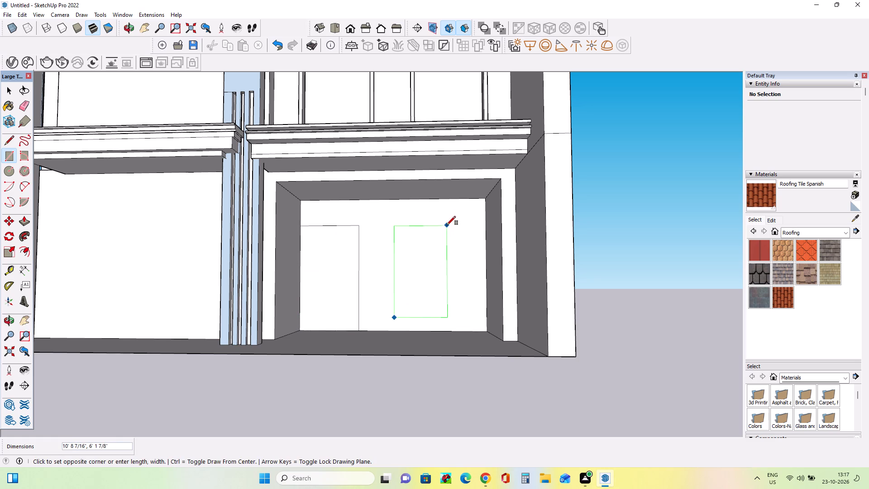
pyautogui.click(447, 225)
# Compare the porch's door and window outlines and the remaining ground floor with the reference photo.
pyautogui.moveTo(529, 286); pyautogui.dragTo(560, 306, button='middle')
pyautogui.scroll(-12, 549, 302)
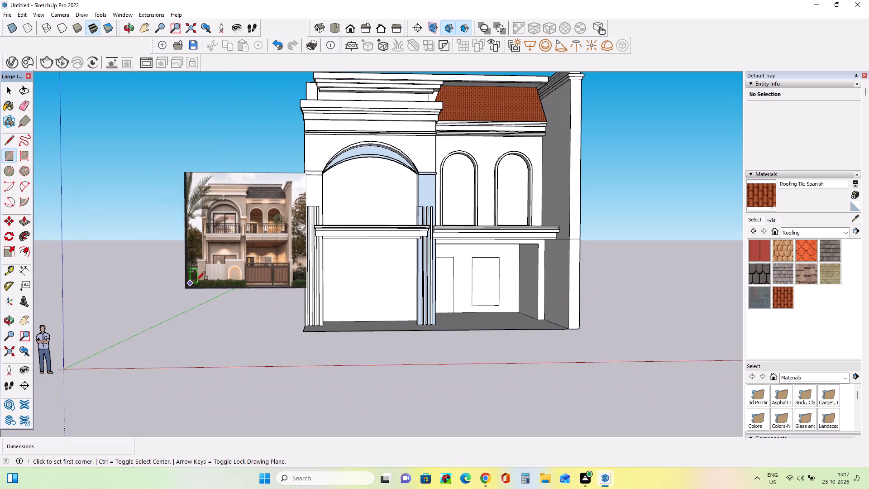
pyautogui.scroll(12, 247, 262)
pyautogui.scroll(-11, 123, 284)
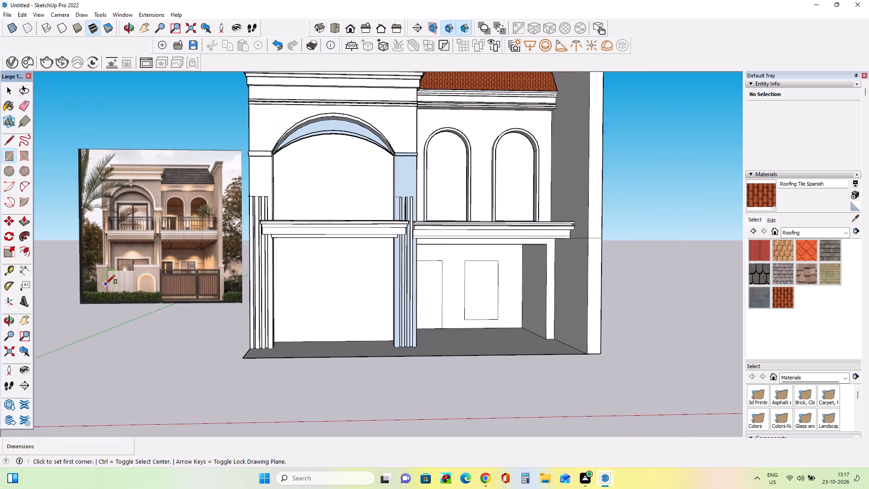
pyautogui.scroll(-5, 106, 284)
pyautogui.moveTo(343, 323); pyautogui.dragTo(307, 326, button='middle')
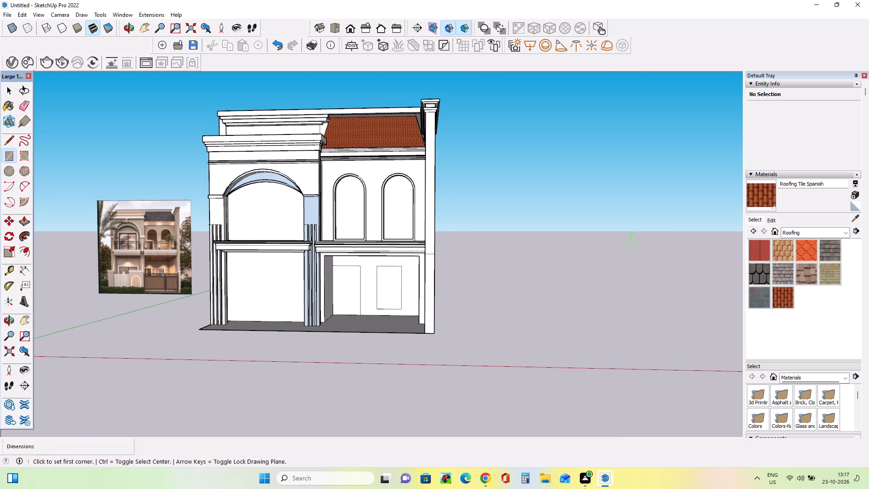
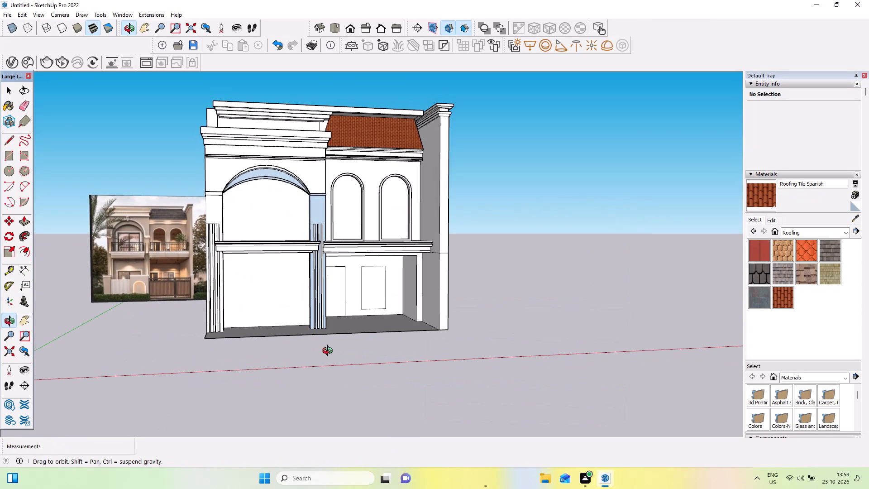
# Compare the modelled facade with the reference photo, examining the balconies and the ground-floor porch with its door and window outlines.
pyautogui.press('space')
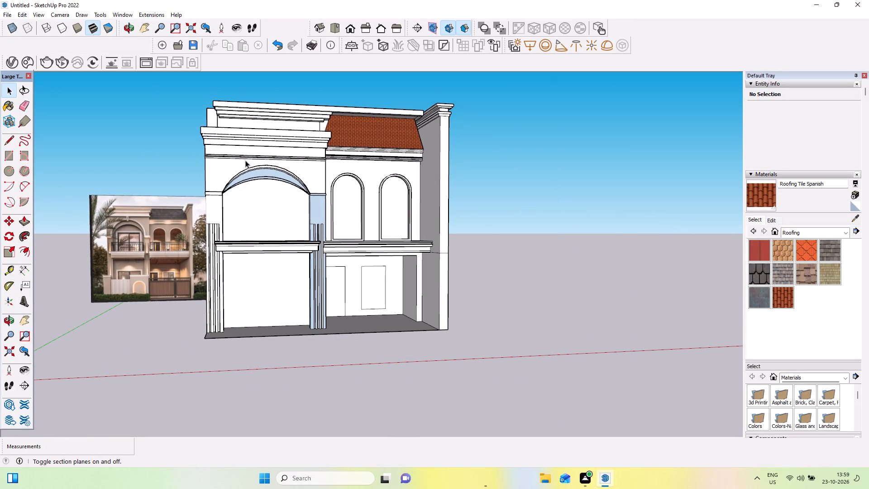
pyautogui.scroll(13, 172, 226)
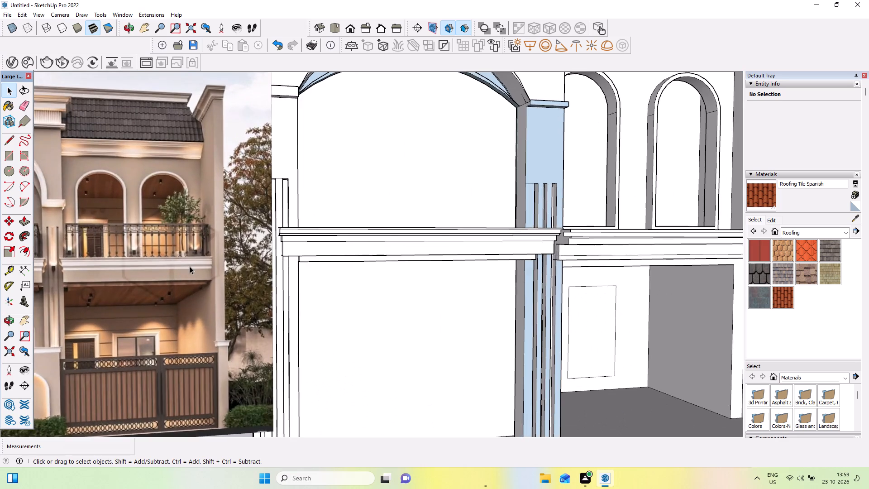
pyautogui.scroll(-4, 190, 266)
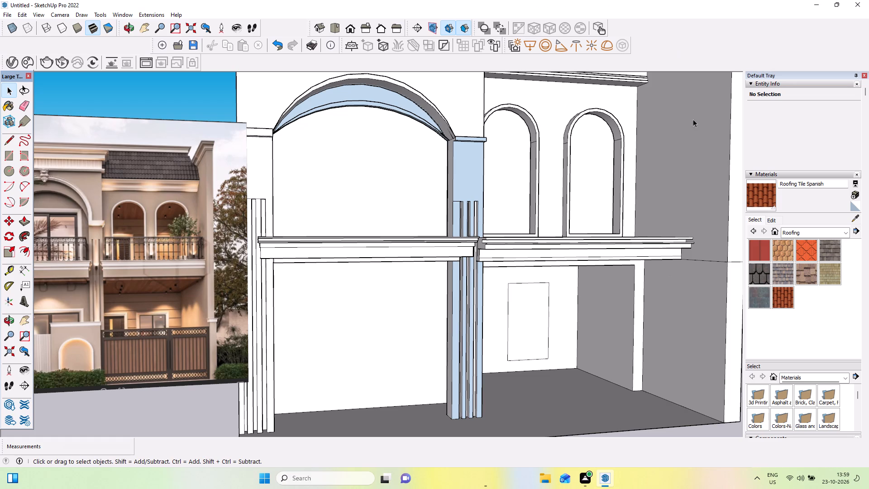
pyautogui.scroll(-7, 510, 194)
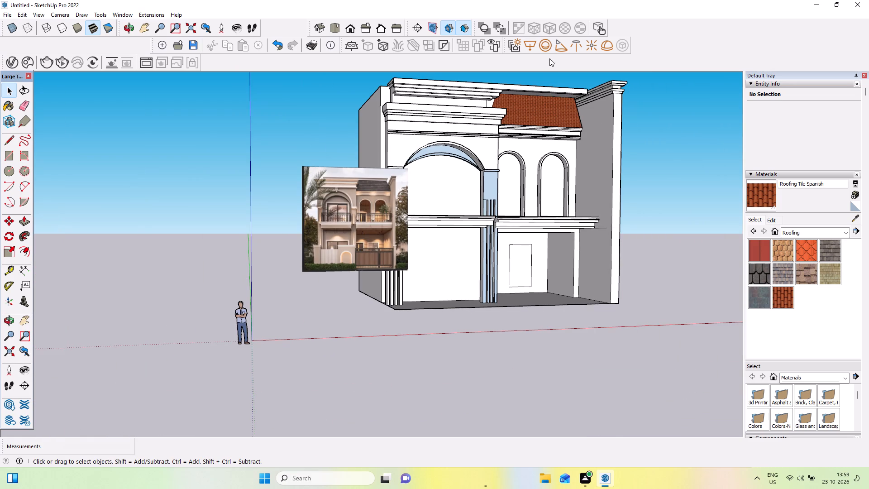
pyautogui.scroll(2, 549, 58)
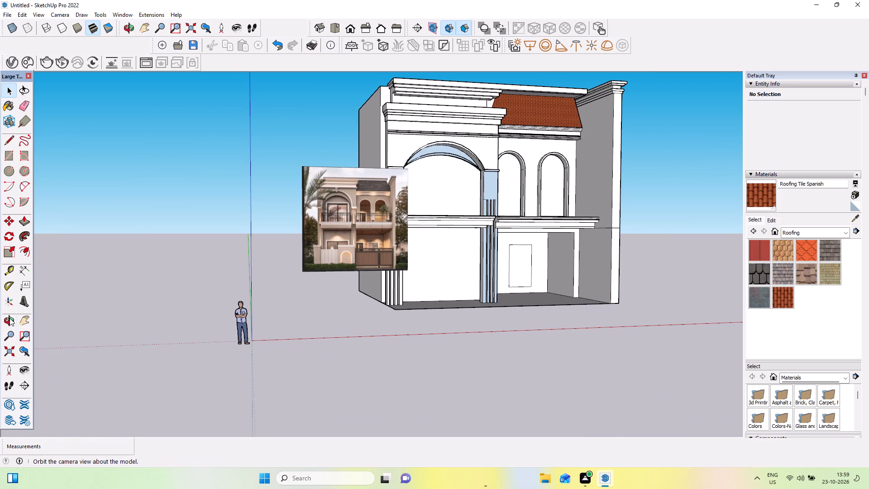
pyautogui.click(21, 321)
pyautogui.moveTo(376, 206); pyautogui.dragTo(349, 256)
pyautogui.scroll(2, 474, 189)
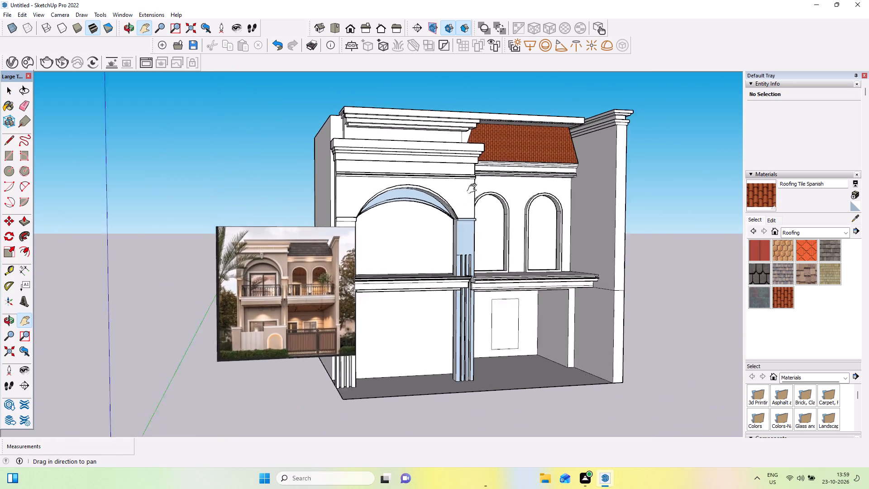
pyautogui.scroll(1, 474, 189)
pyautogui.moveTo(493, 208); pyautogui.dragTo(482, 203, button='middle')
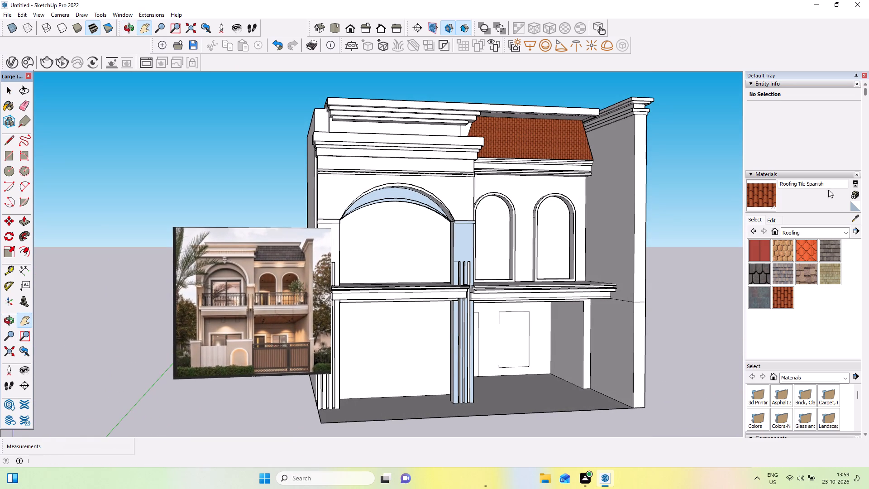
pyautogui.moveTo(791, 247); pyautogui.dragTo(766, 248, button='middle')
pyautogui.moveTo(604, 331); pyautogui.dragTo(560, 325, button='middle')
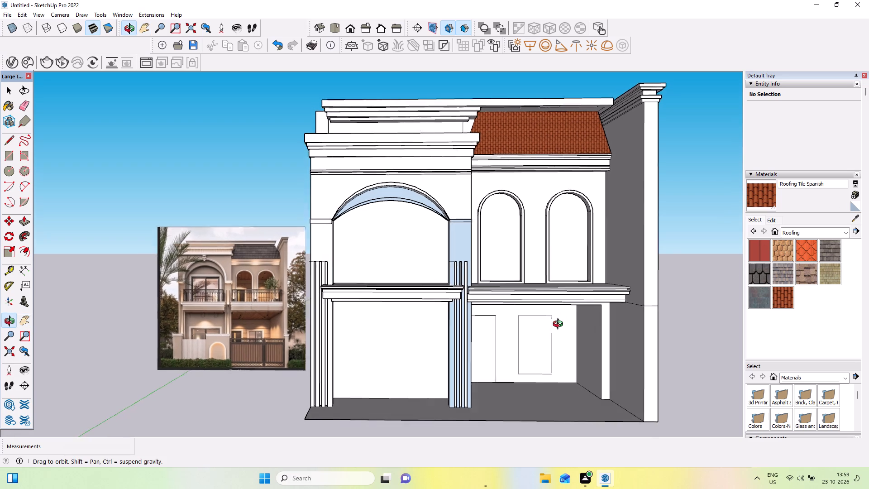
pyautogui.moveTo(560, 325); pyautogui.dragTo(560, 322, button='middle')
pyautogui.scroll(3, 427, 368)
pyautogui.moveTo(536, 359); pyautogui.dragTo(527, 364, button='middle')
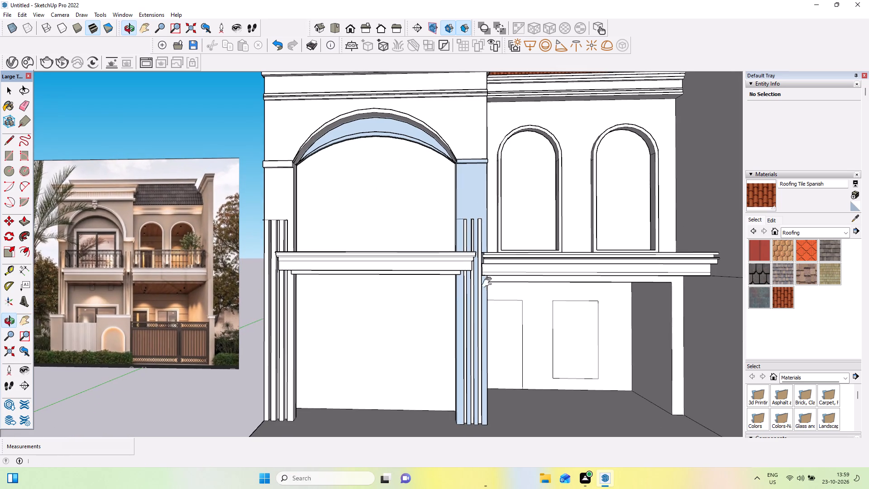
pyautogui.moveTo(575, 319); pyautogui.dragTo(570, 316, button='middle')
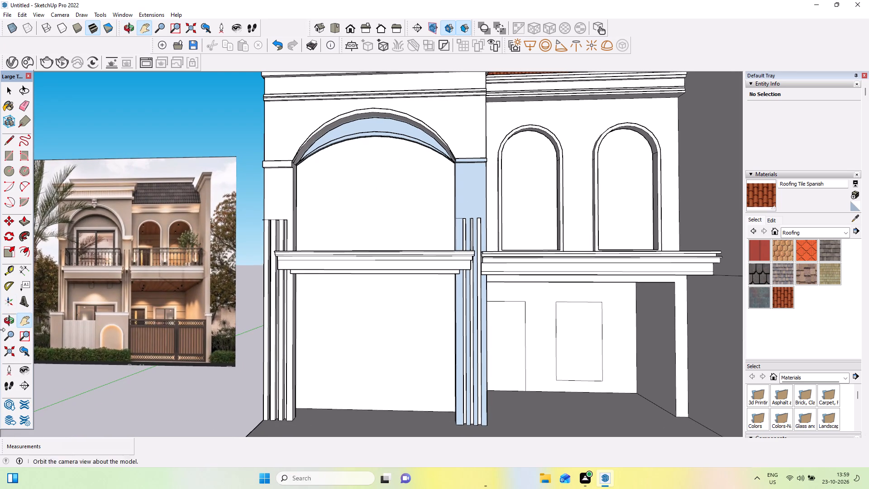
# Offset the door outline on the porch's back wall outward about 4 1/4" to form a surrounding frame band.
pyautogui.click(27, 250)
pyautogui.moveTo(536, 360); pyautogui.dragTo(497, 344, button='middle')
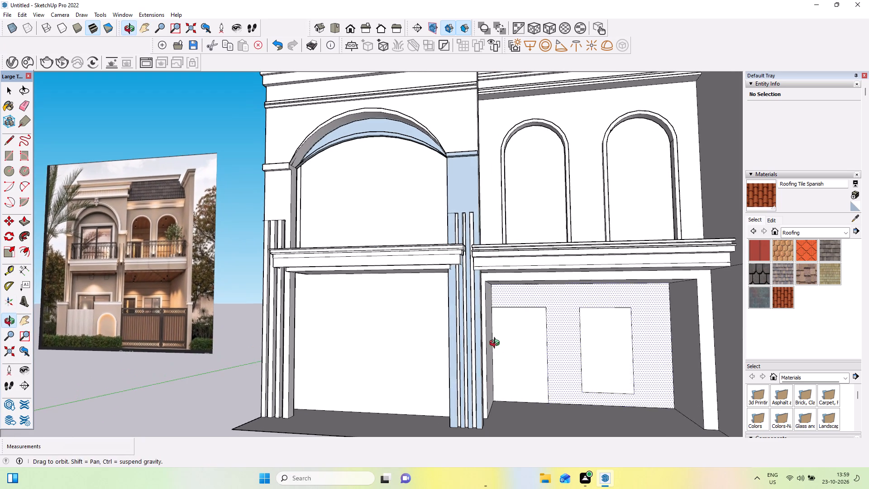
pyautogui.moveTo(497, 344); pyautogui.dragTo(498, 342, button='middle')
pyautogui.click(511, 350)
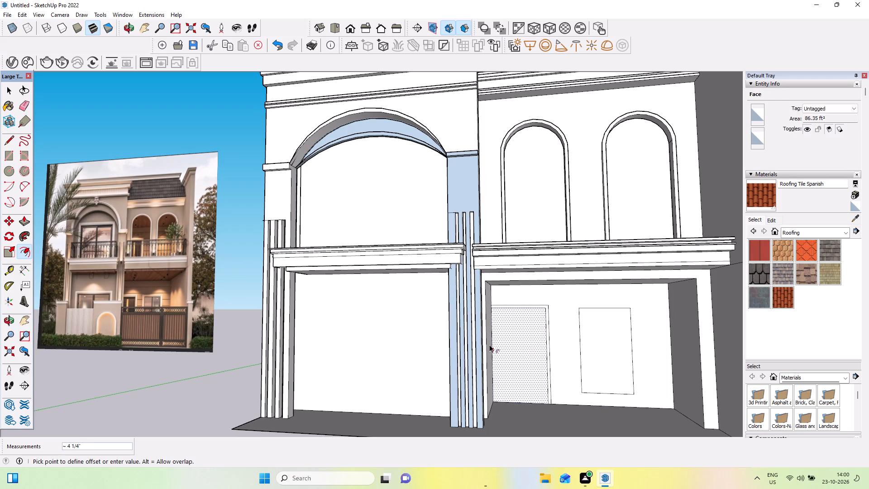
pyautogui.click(489, 345)
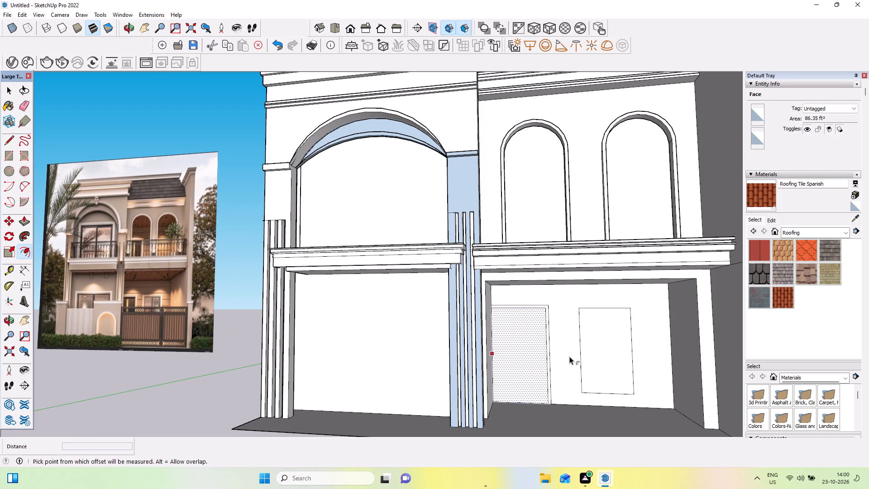
# Offset the window outline on the porch's back wall outward about 5" to form its surrounding frame band.
pyautogui.moveTo(597, 350); pyautogui.dragTo(577, 348)
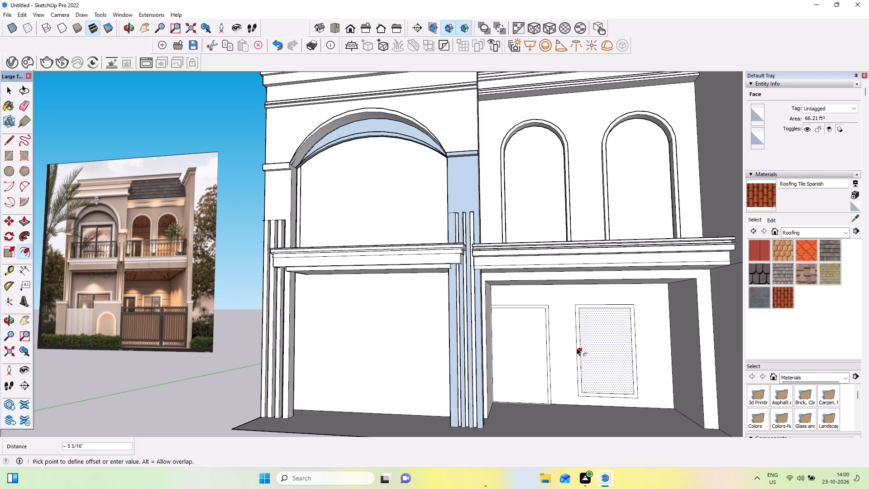
pyautogui.moveTo(577, 348); pyautogui.dragTo(577, 348)
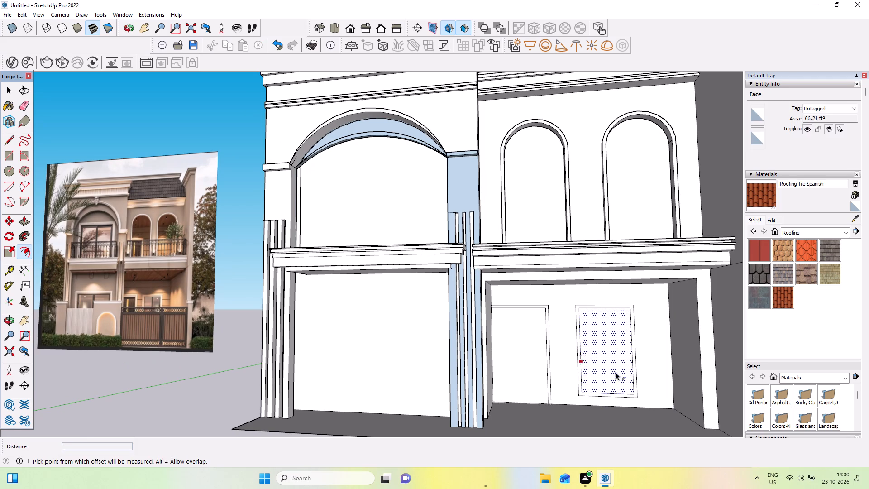
# Examine the porch window's frame and pane division in the reference photo and compare them with the modelled outlines.
pyautogui.moveTo(643, 376); pyautogui.dragTo(655, 369, button='middle')
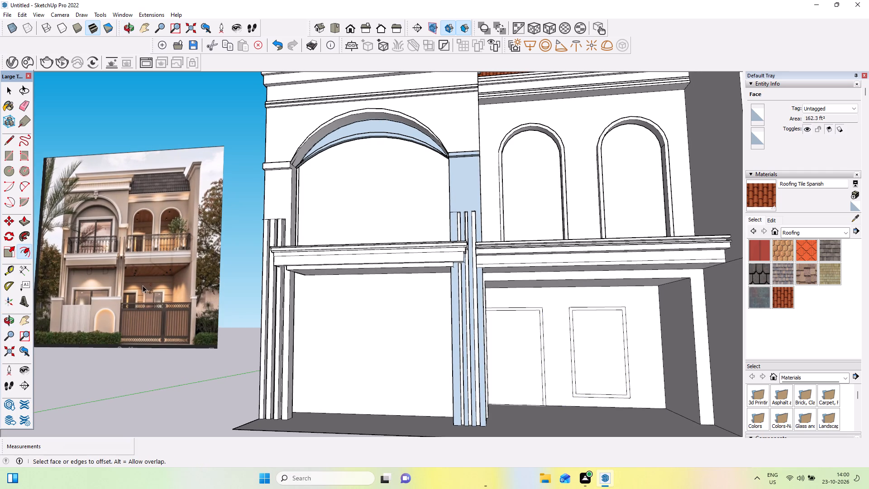
pyautogui.scroll(10, 143, 285)
pyautogui.scroll(-3, 133, 312)
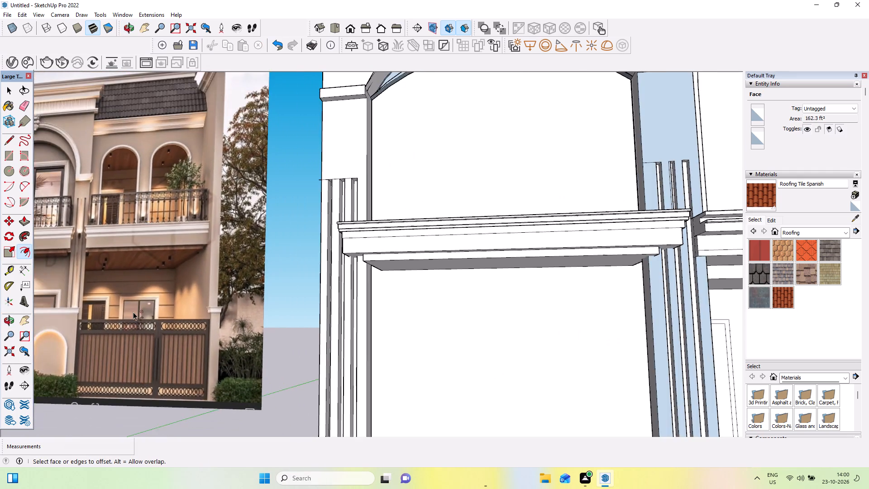
pyautogui.scroll(-11, 133, 312)
pyautogui.moveTo(473, 316); pyautogui.dragTo(473, 308, button='middle')
pyautogui.scroll(3, 135, 306)
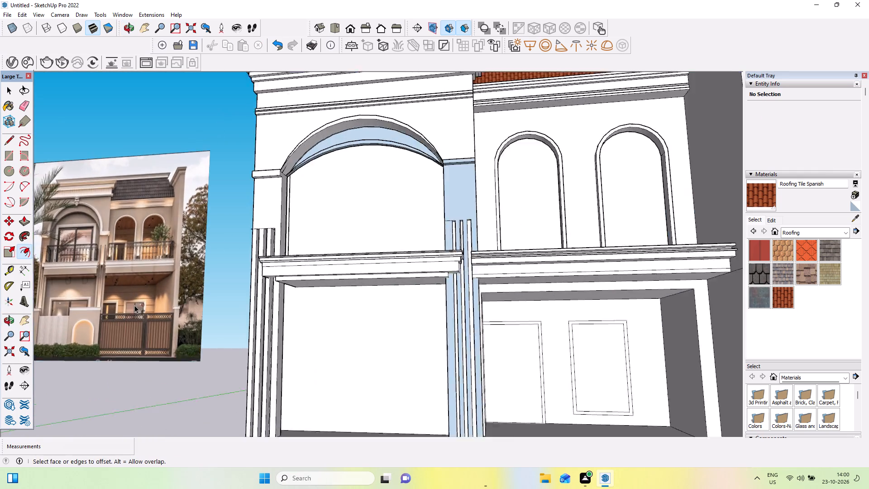
pyautogui.scroll(19, 134, 305)
pyautogui.scroll(-2, 133, 304)
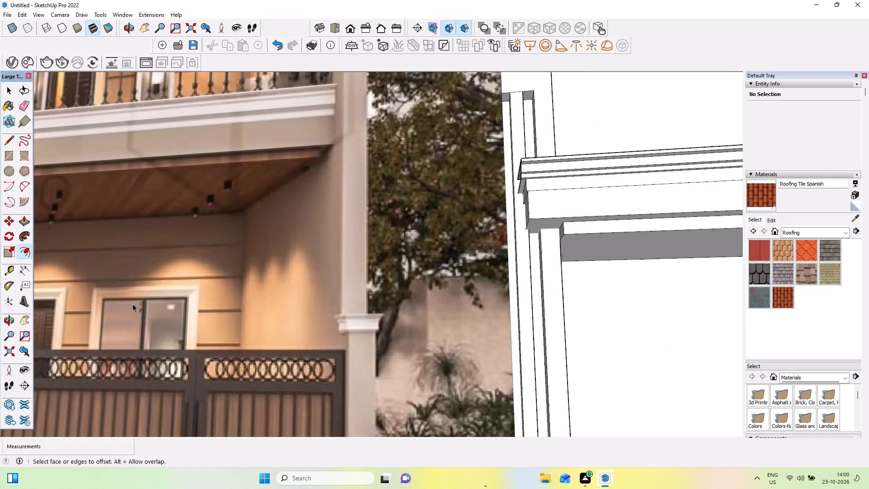
pyautogui.scroll(-20, 133, 304)
pyautogui.scroll(-4, 133, 304)
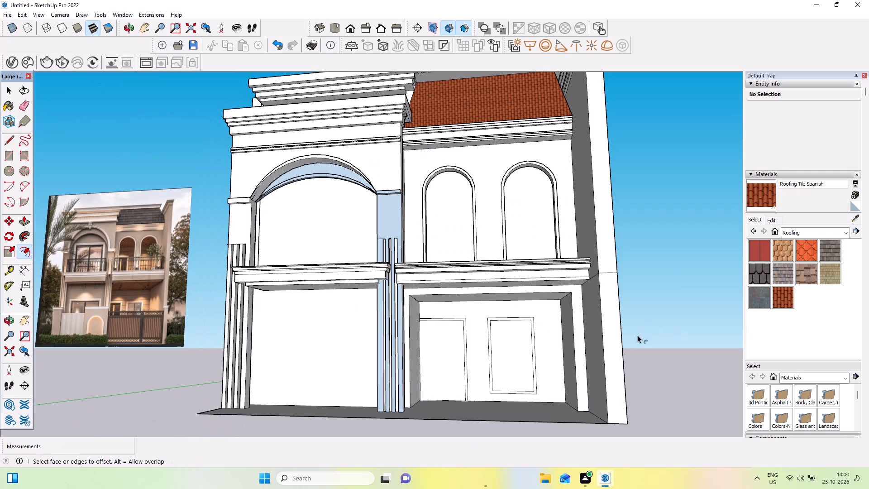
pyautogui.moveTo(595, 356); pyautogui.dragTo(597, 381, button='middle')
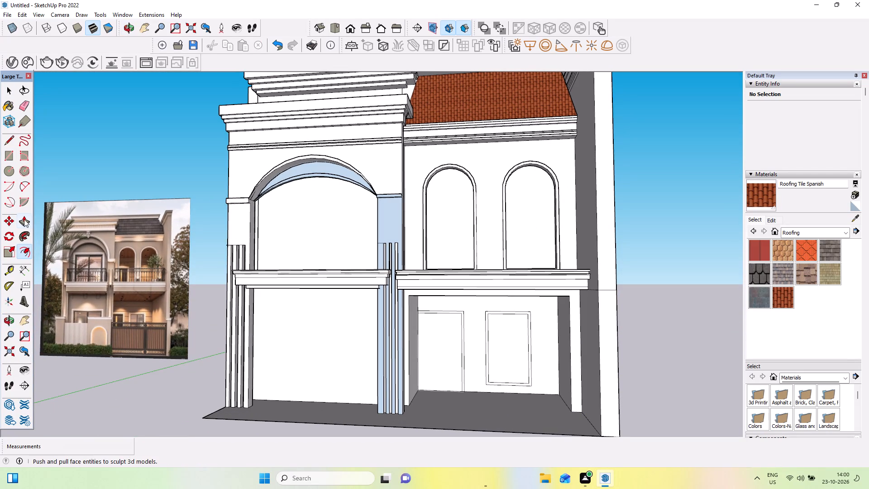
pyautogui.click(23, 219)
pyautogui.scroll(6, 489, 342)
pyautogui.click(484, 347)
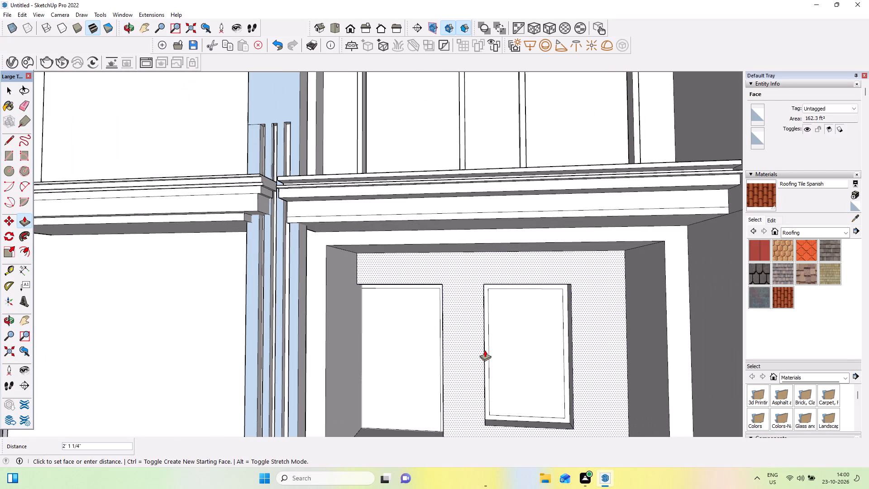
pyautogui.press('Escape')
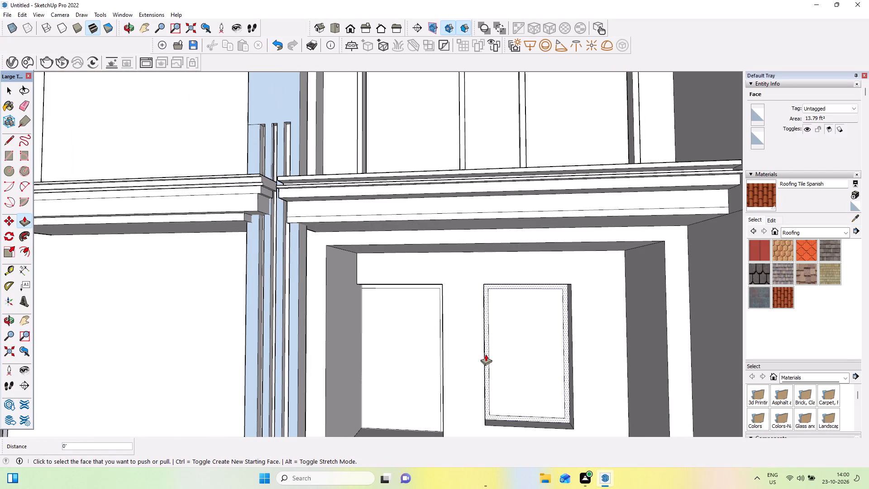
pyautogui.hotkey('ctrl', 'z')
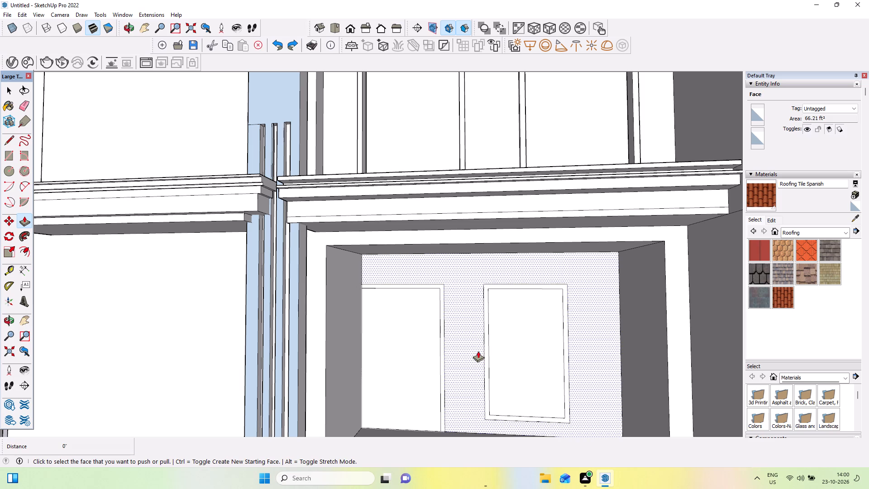
# Push/Pull the window's surrounding frame band out from the wall, by about 3/4" and by another 1 7/8".
pyautogui.click(485, 351)
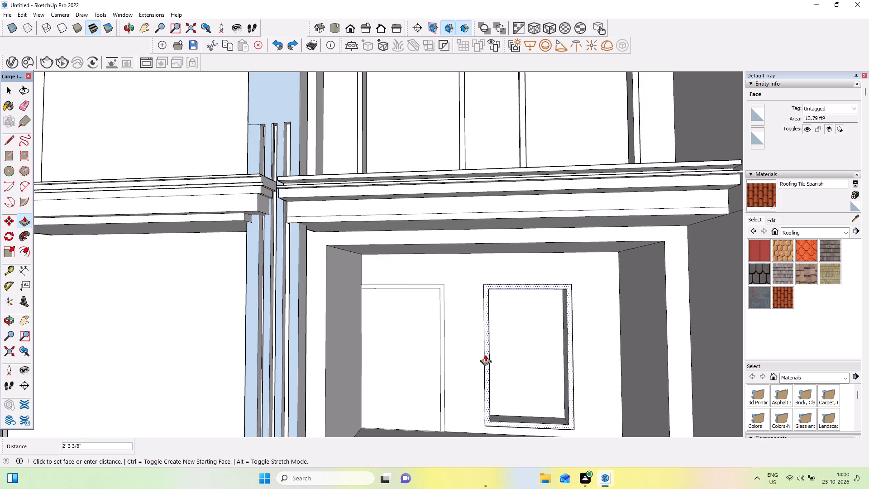
pyautogui.scroll(4, 563, 329)
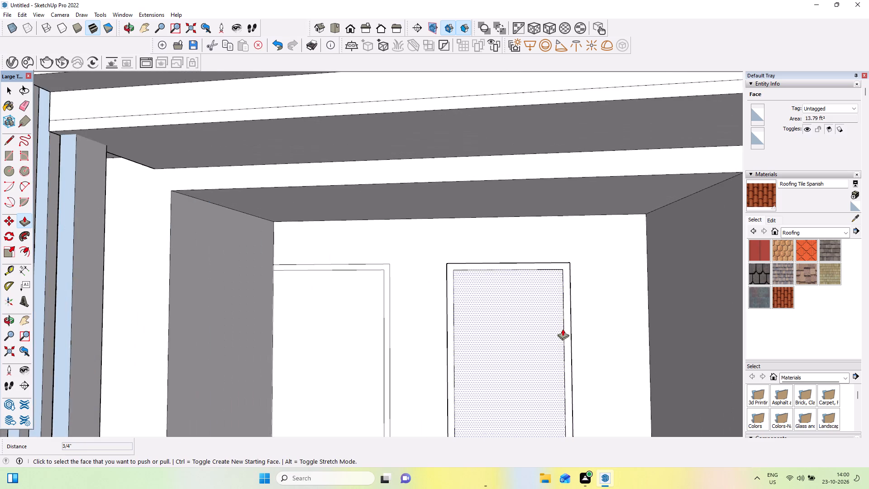
pyautogui.moveTo(546, 338); pyautogui.dragTo(609, 330, button='middle')
pyautogui.scroll(4, 501, 303)
pyautogui.click(527, 307)
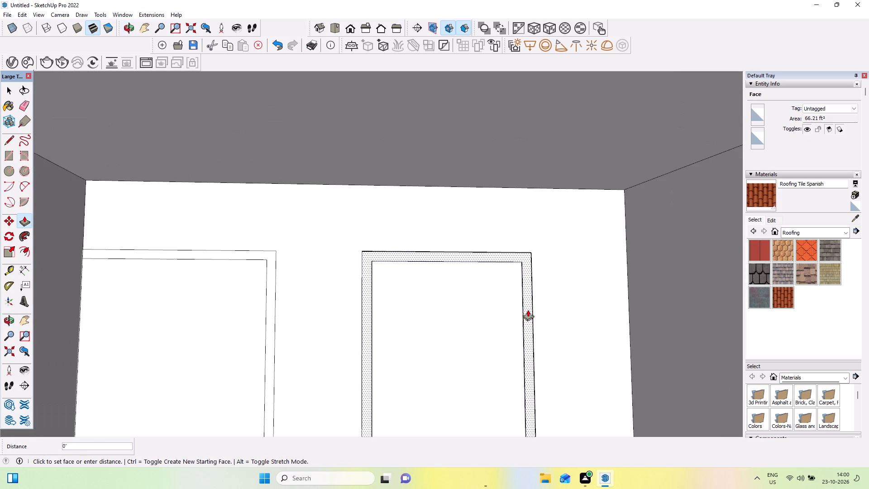
pyautogui.scroll(-3, 478, 280)
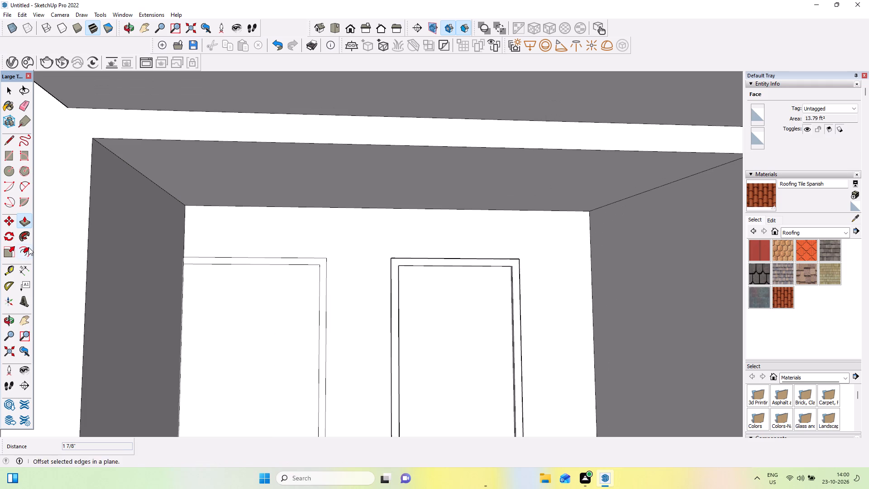
# Offset the window pane's edge slightly inward to form a thin inner frame inside the raised surround.
pyautogui.click(29, 247)
pyautogui.moveTo(448, 372); pyautogui.dragTo(432, 368)
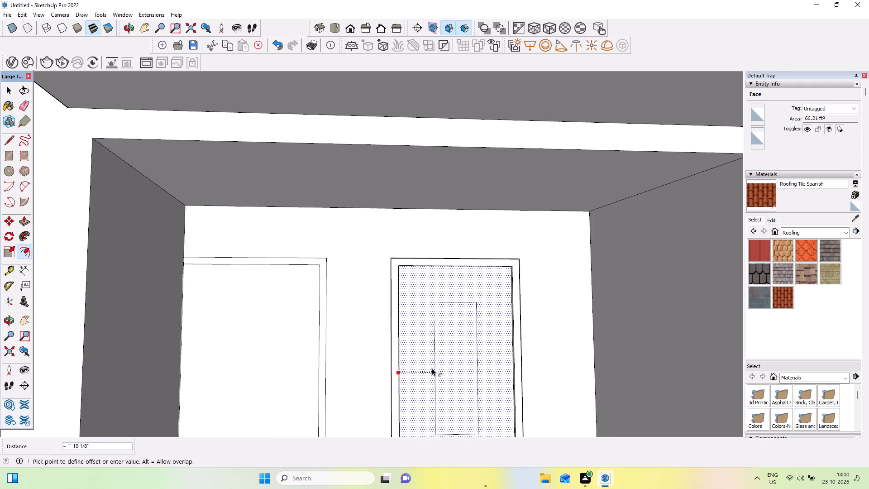
pyautogui.moveTo(432, 368); pyautogui.dragTo(401, 363)
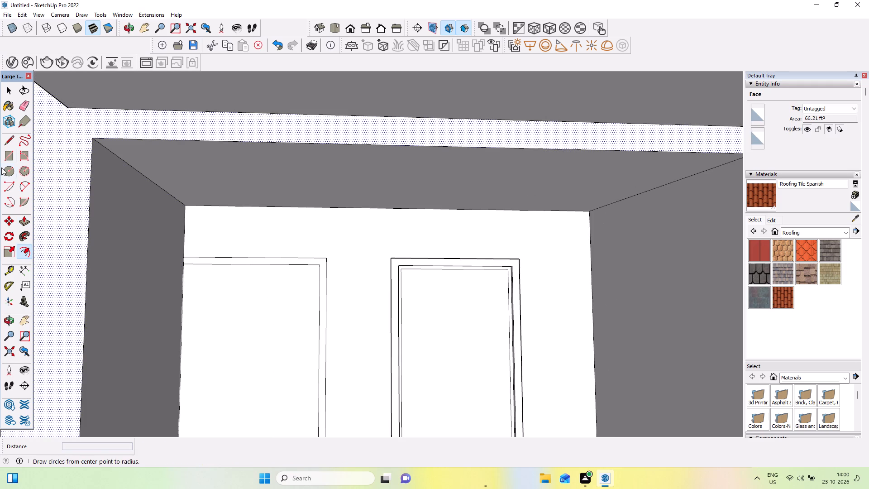
# Draw a thin vertical mullion rectangle, about 1 3/8" by 10' 5 1/8", down the middle of the porch window pane.
pyautogui.click(7, 153)
pyautogui.scroll(-7, 481, 283)
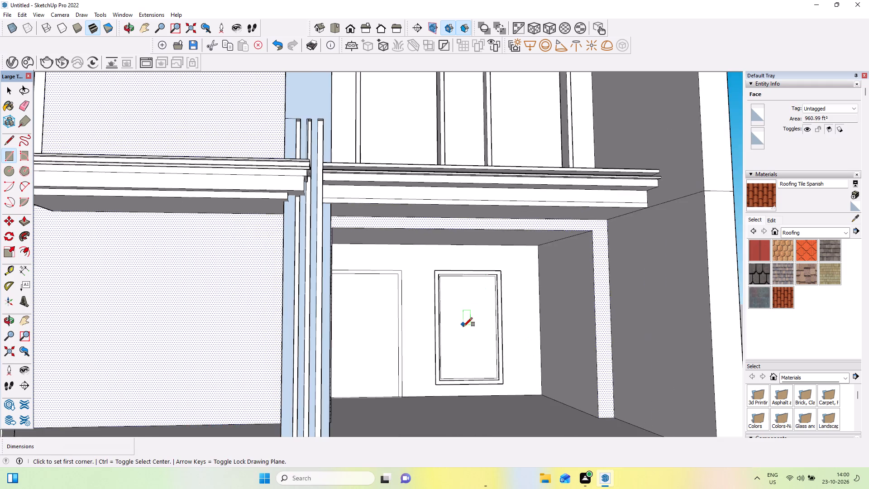
pyautogui.scroll(1, 463, 326)
pyautogui.moveTo(463, 326); pyautogui.dragTo(462, 299, button='middle')
pyautogui.scroll(7, 463, 285)
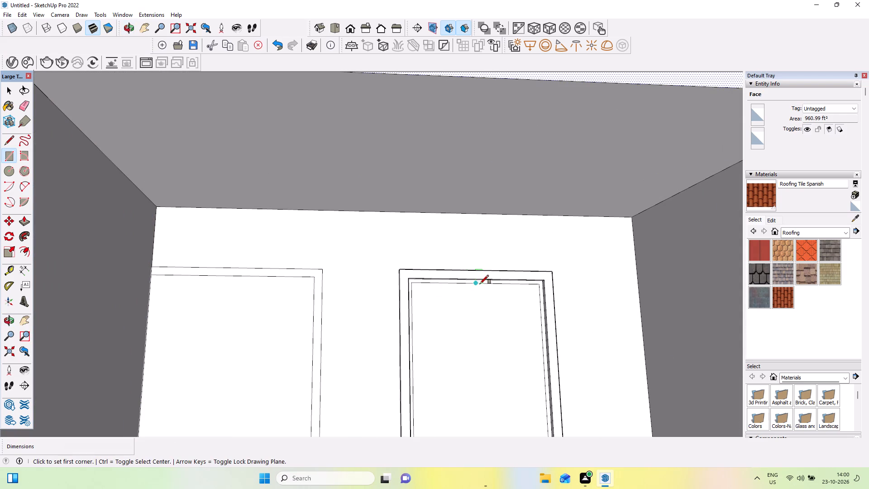
pyautogui.moveTo(475, 284); pyautogui.dragTo(476, 289)
pyautogui.scroll(-15, 479, 321)
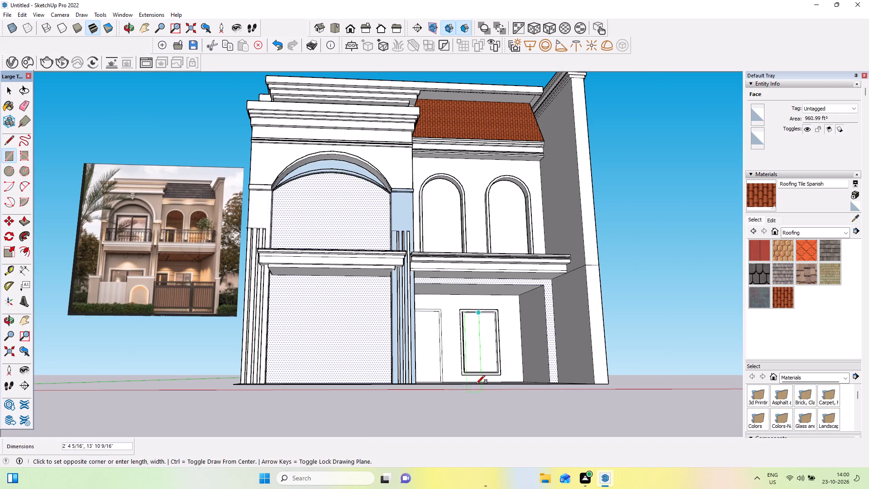
pyautogui.scroll(14, 479, 377)
pyautogui.moveTo(489, 366); pyautogui.dragTo(467, 400, button='middle')
pyautogui.scroll(2, 485, 358)
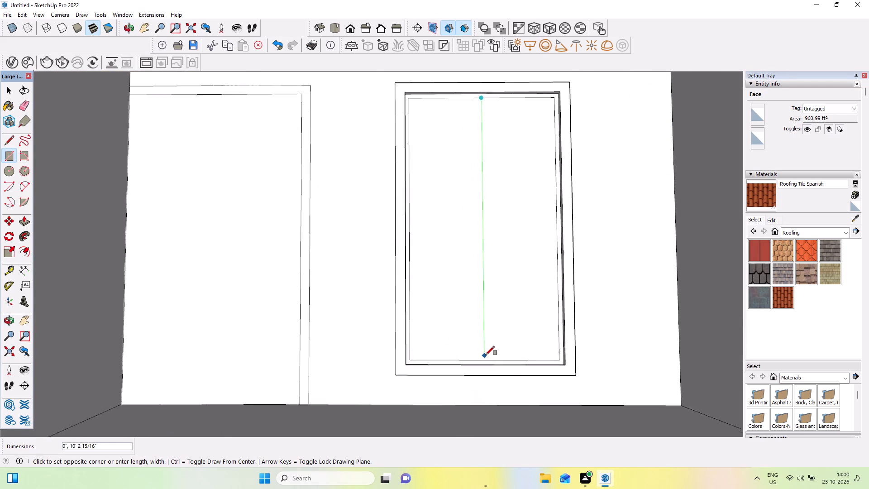
pyautogui.scroll(4, 486, 355)
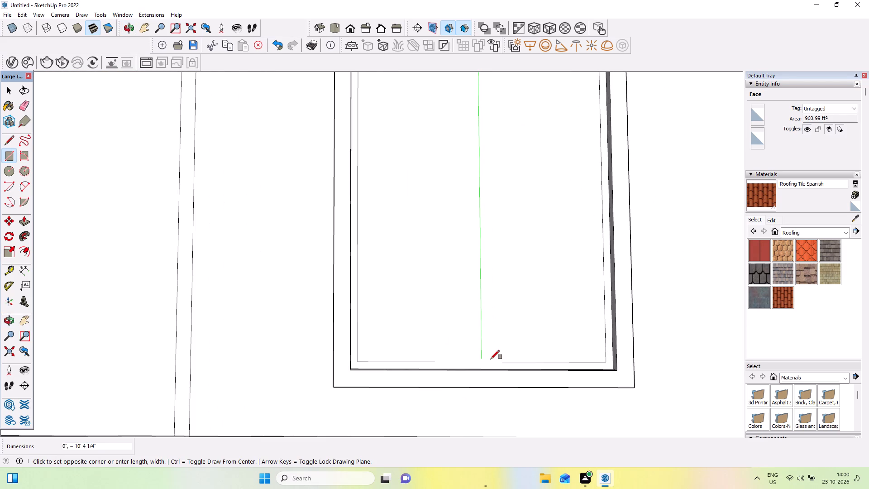
pyautogui.scroll(6, 490, 360)
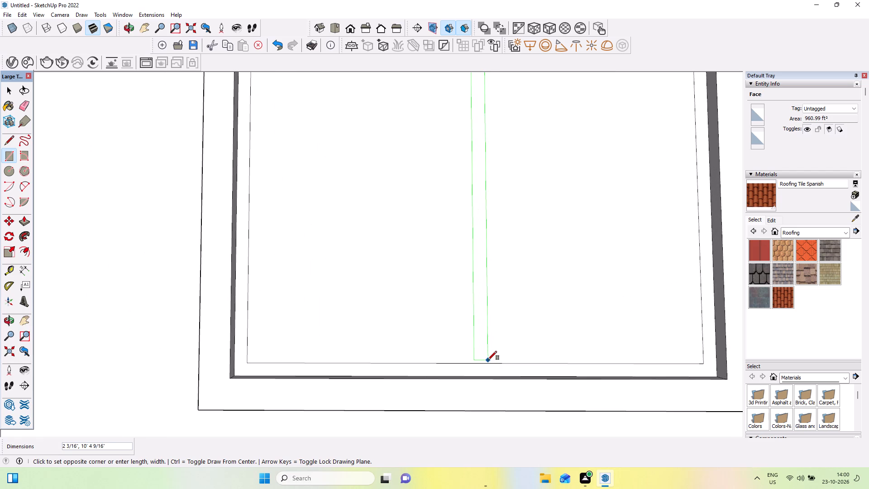
pyautogui.click(483, 364)
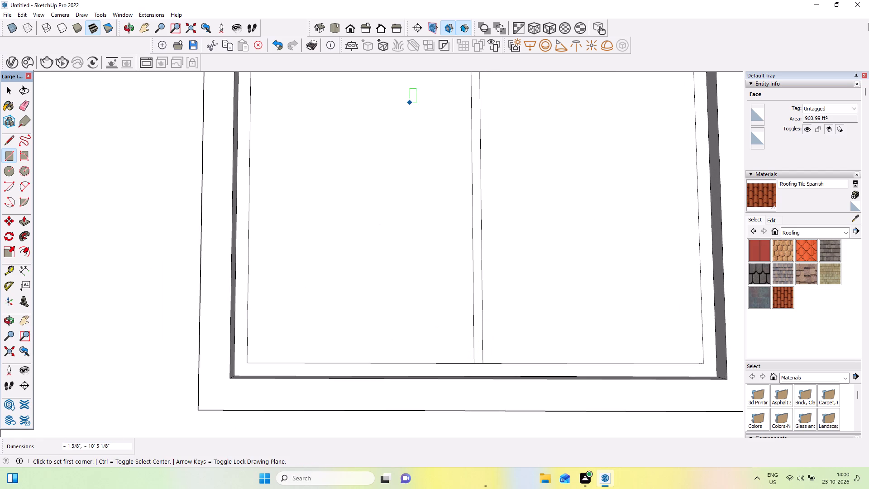
# Paint the porch window's thin inner frame and centre mullion with the Asphalt New material from Asphalt and Concrete.
pyautogui.click(811, 230)
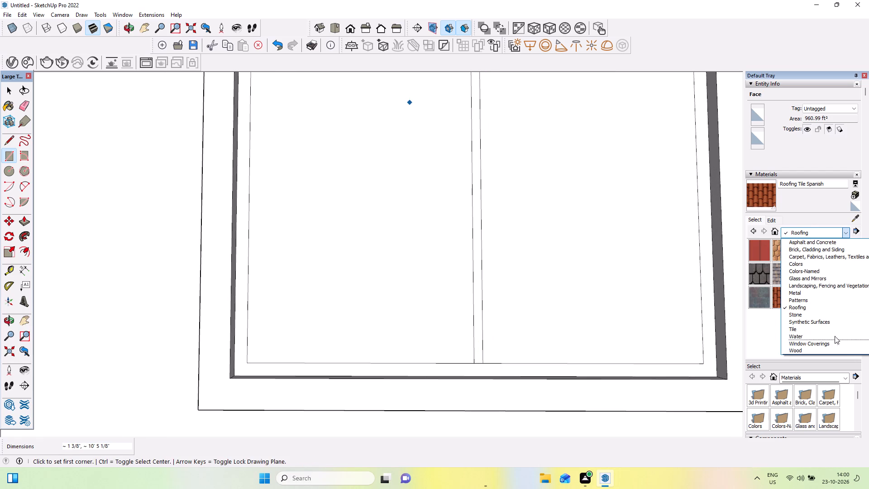
pyautogui.click(831, 352)
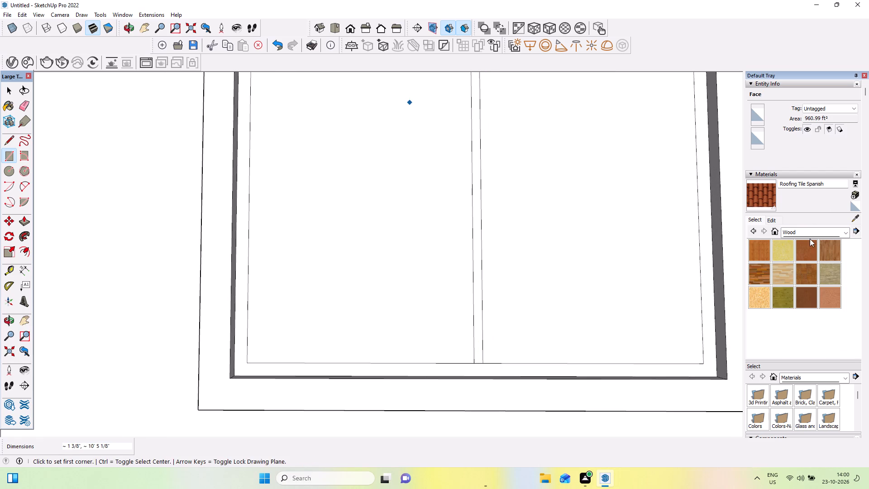
pyautogui.click(819, 231)
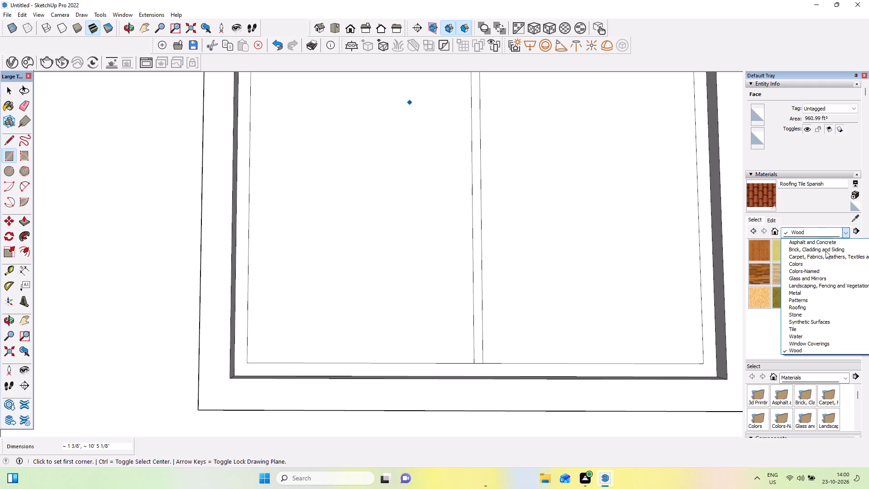
pyautogui.scroll(13, 813, 296)
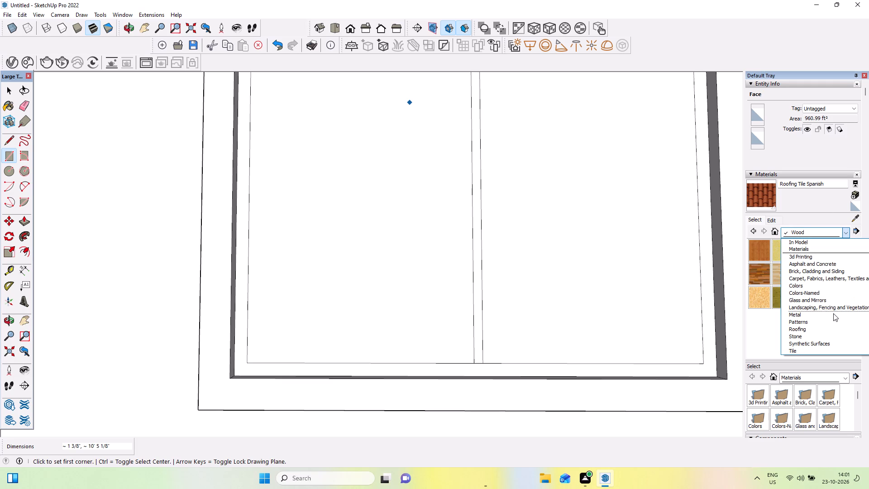
pyautogui.click(829, 264)
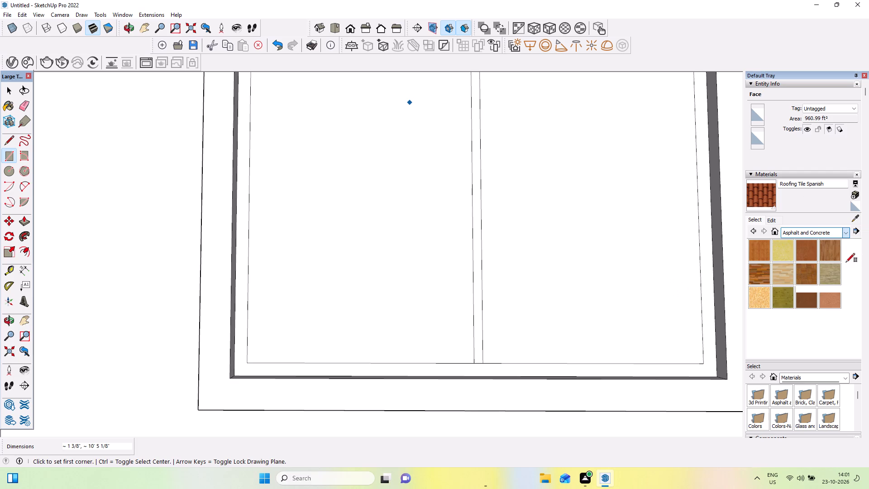
pyautogui.click(767, 256)
pyautogui.click(617, 370)
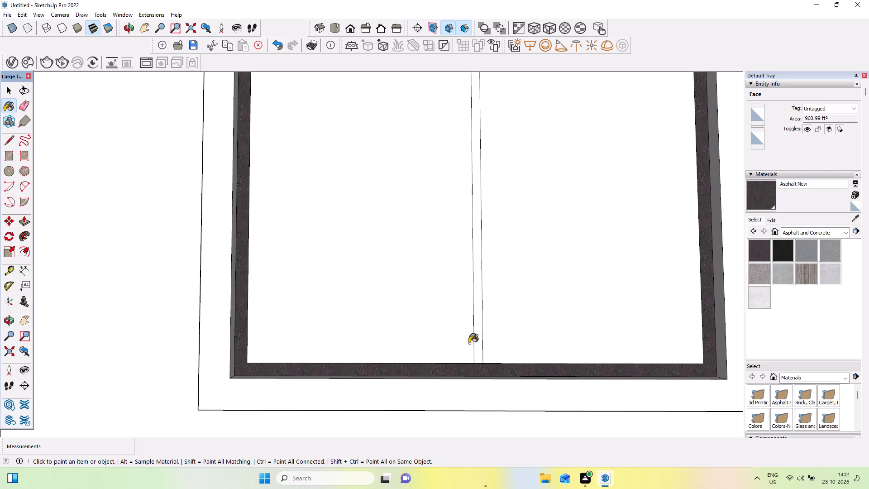
pyautogui.click(477, 344)
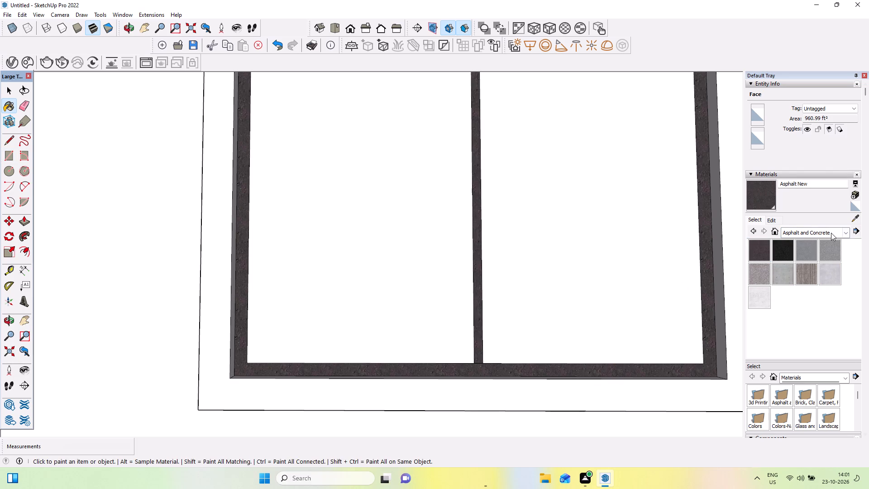
# Paint both porch window panes with Translucent Glass Gray from the Glass and Mirrors collection.
pyautogui.click(831, 233)
pyautogui.click(822, 278)
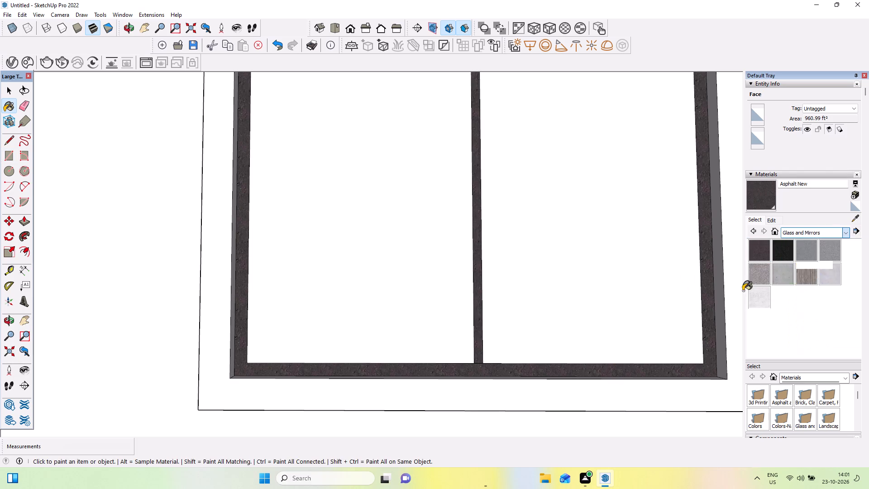
pyautogui.click(833, 273)
pyautogui.click(531, 261)
pyautogui.click(394, 256)
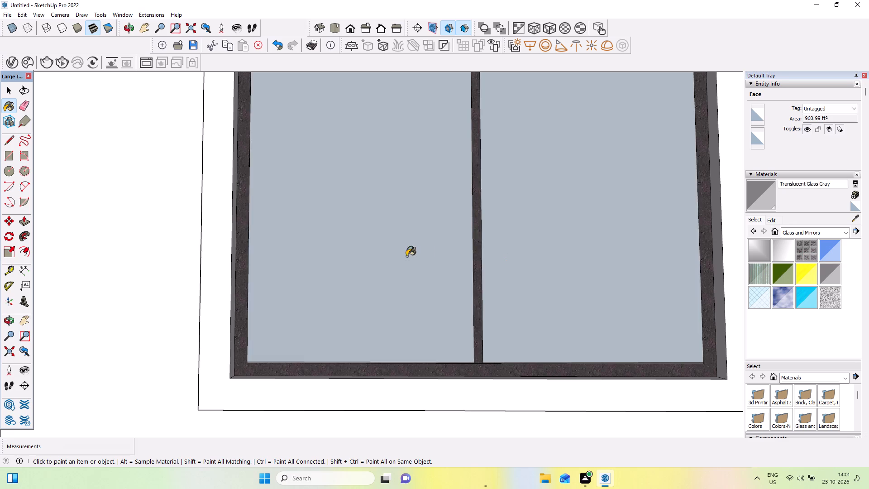
# Examine the porch window and neighbouring door in the reference photo and compare them with the modelled porch.
pyautogui.scroll(-20, 567, 319)
pyautogui.scroll(-2, 567, 319)
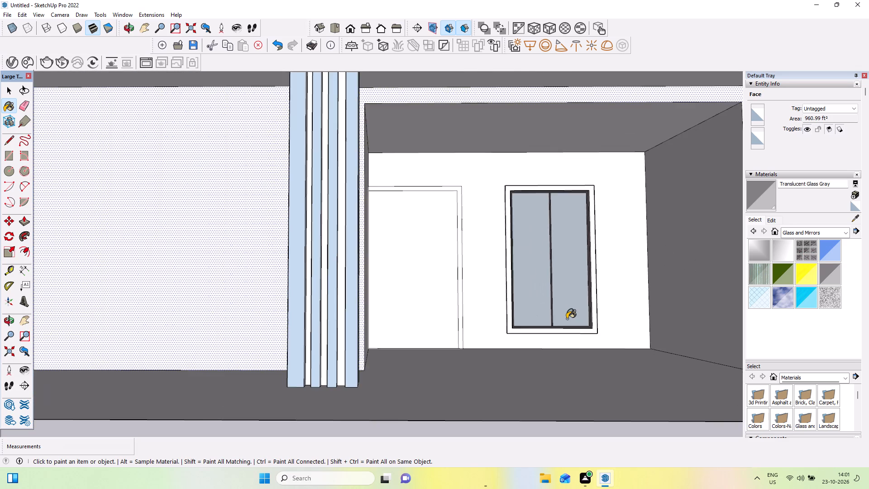
pyautogui.scroll(-8, 567, 319)
pyautogui.scroll(3, 514, 312)
pyautogui.scroll(2, 181, 209)
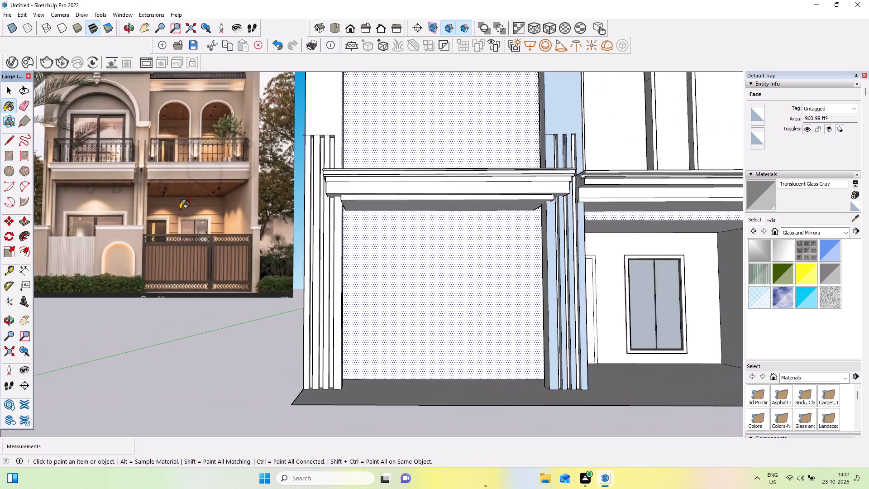
pyautogui.scroll(9, 181, 209)
pyautogui.scroll(-1, 186, 224)
pyautogui.scroll(10, 186, 224)
pyautogui.scroll(-2, 189, 225)
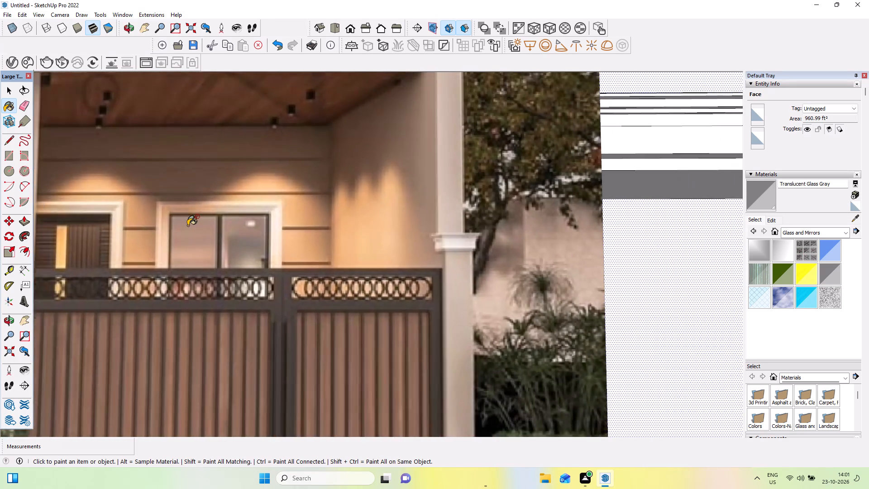
pyautogui.scroll(-3, 189, 225)
pyautogui.scroll(1, 189, 225)
pyautogui.scroll(-17, 189, 225)
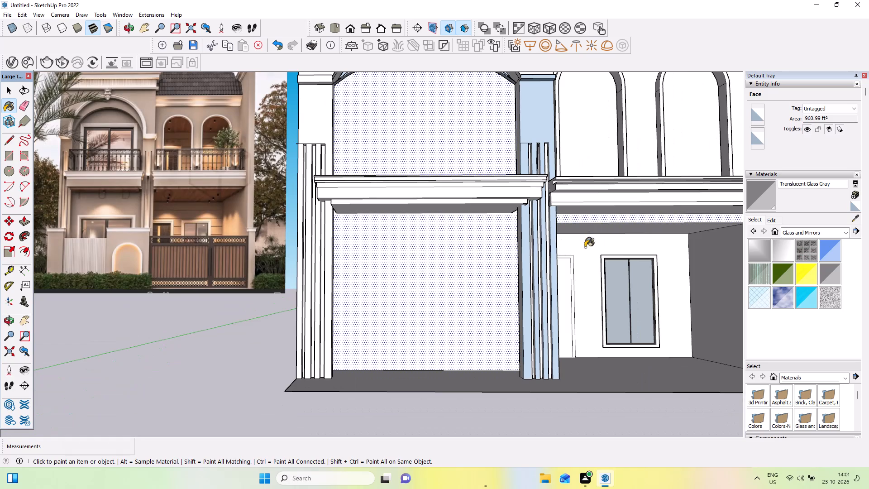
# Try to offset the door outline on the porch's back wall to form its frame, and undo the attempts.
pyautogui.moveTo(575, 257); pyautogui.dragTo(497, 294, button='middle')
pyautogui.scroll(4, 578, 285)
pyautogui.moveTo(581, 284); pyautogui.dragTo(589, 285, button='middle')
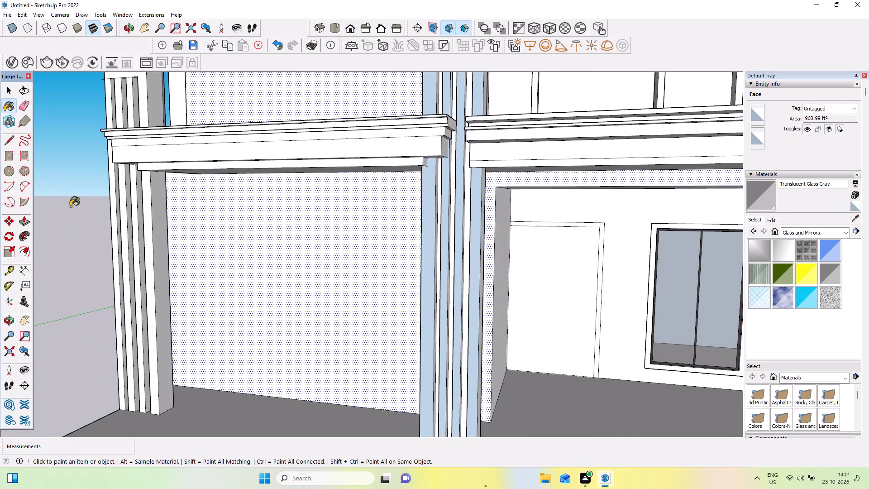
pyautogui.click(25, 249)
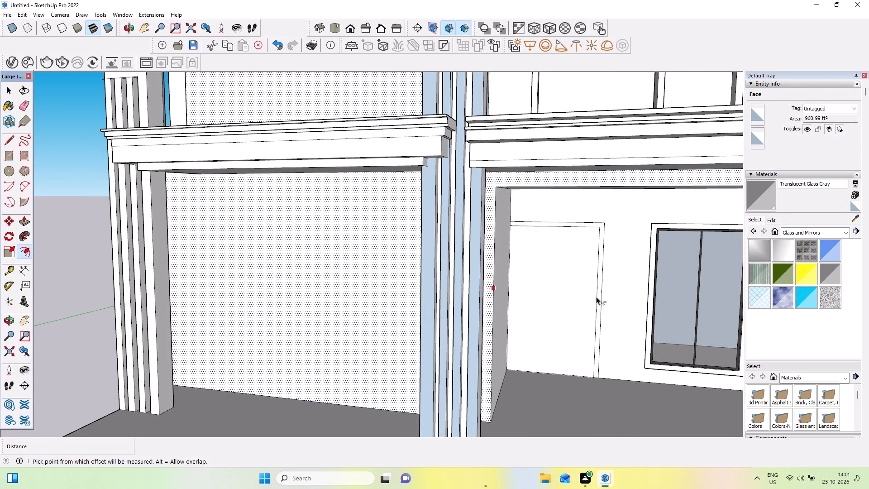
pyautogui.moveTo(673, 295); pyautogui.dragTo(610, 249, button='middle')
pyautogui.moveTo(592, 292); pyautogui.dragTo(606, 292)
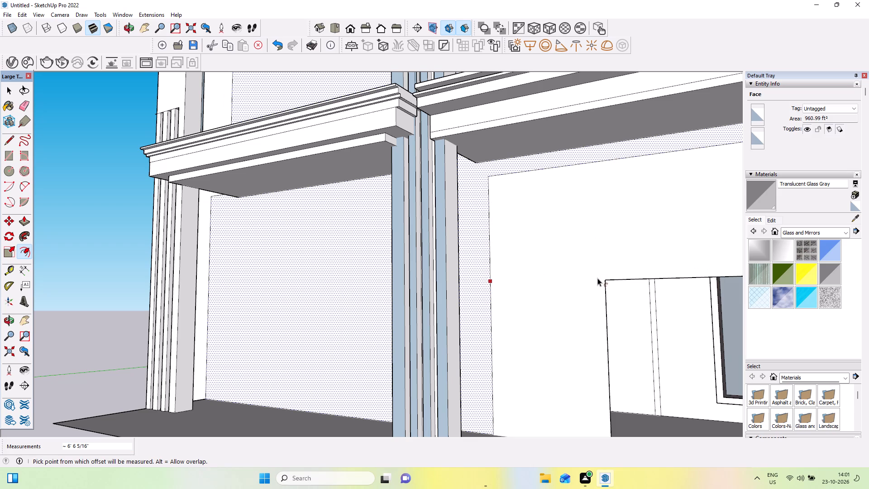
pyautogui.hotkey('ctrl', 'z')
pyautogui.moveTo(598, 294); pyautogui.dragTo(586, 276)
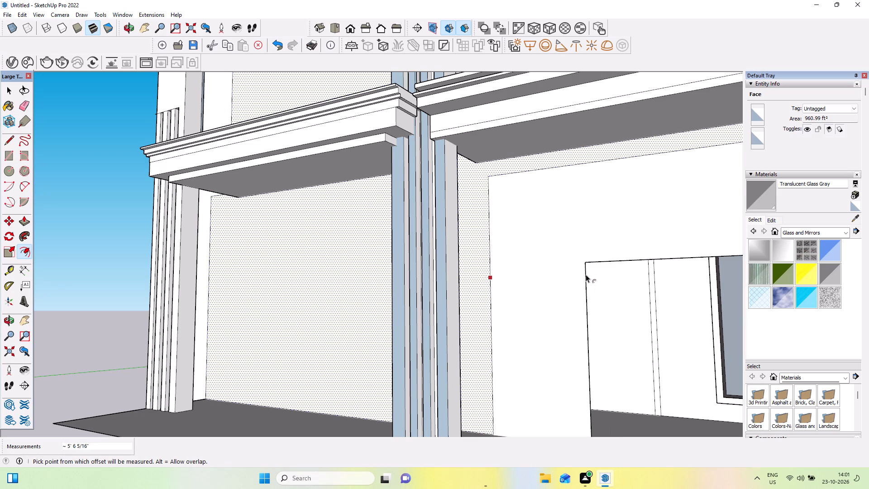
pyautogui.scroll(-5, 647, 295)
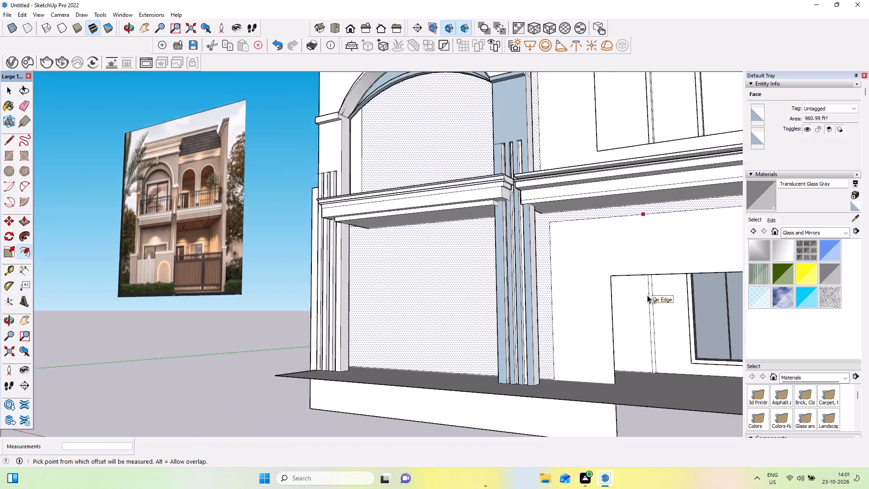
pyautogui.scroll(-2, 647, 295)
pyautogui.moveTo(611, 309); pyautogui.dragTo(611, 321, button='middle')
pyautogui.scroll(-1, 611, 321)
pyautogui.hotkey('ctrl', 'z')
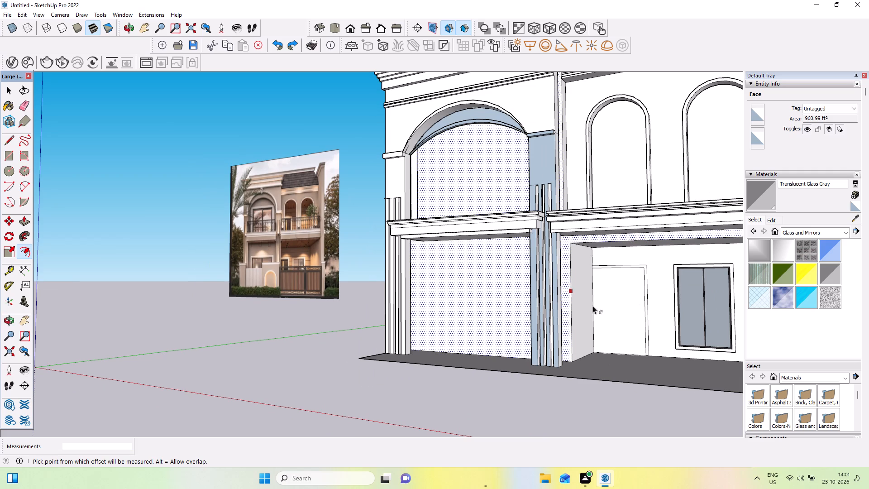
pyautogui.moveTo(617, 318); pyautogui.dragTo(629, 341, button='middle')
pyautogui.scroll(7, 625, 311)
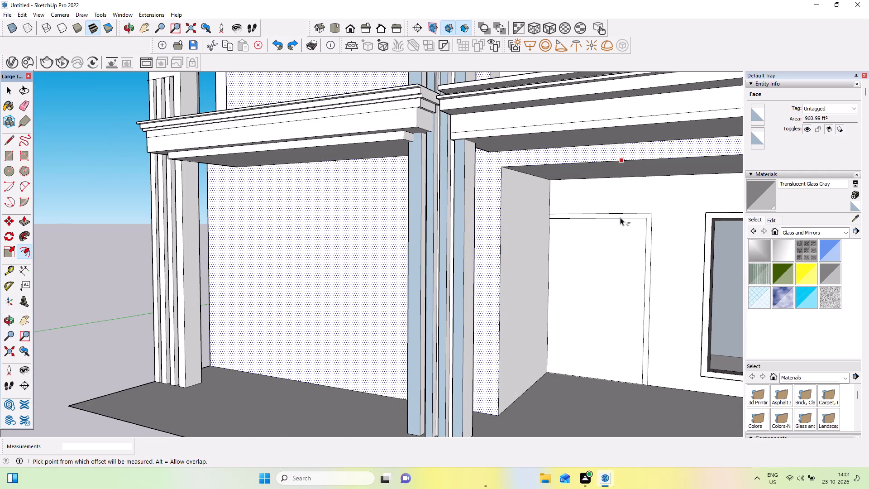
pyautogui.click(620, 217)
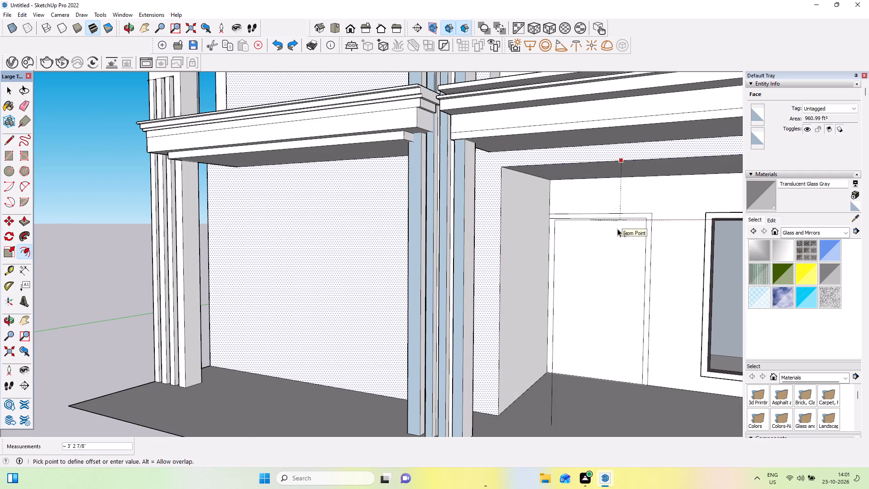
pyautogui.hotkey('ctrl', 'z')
# Paint the porch window's unpainted left pane with Translucent Glass Gray.
pyautogui.scroll(-7, 551, 278)
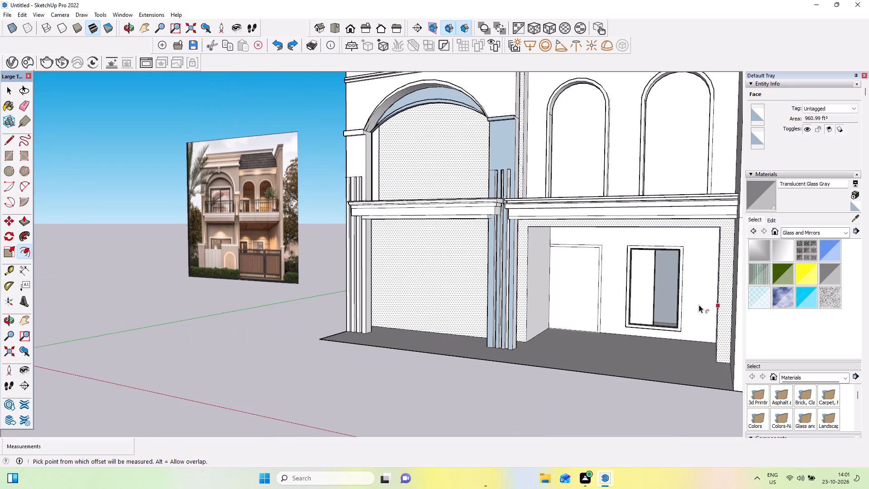
pyautogui.moveTo(714, 307); pyautogui.dragTo(764, 307, button='middle')
pyautogui.click(832, 277)
pyautogui.scroll(3, 630, 286)
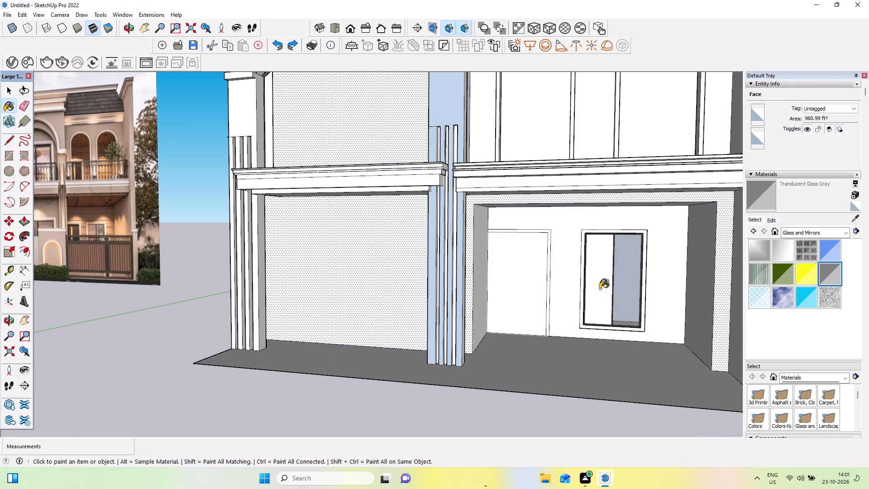
pyautogui.click(600, 289)
# Examine the porch's door and window surrounds in the reference photo against the model.
pyautogui.moveTo(625, 289); pyautogui.dragTo(626, 298, button='middle')
pyautogui.moveTo(507, 293); pyautogui.dragTo(504, 286, button='middle')
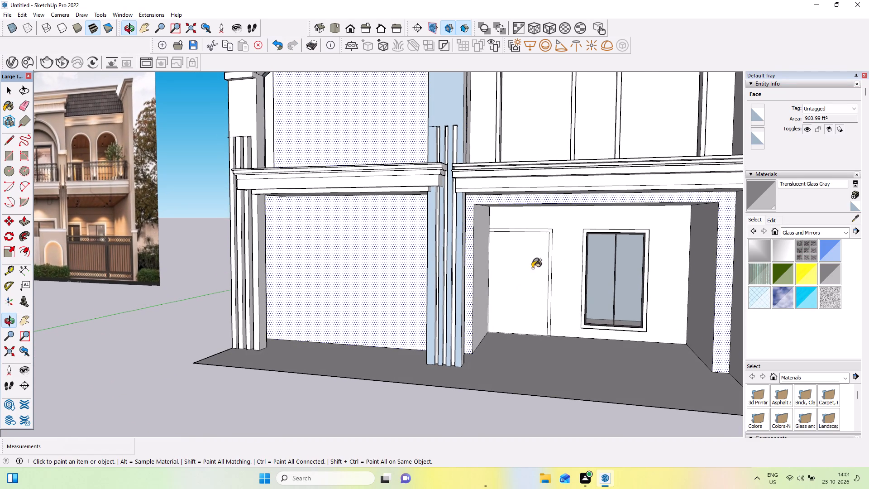
pyautogui.scroll(5, 97, 233)
pyautogui.scroll(-1, 96, 234)
pyautogui.scroll(13, 96, 234)
pyautogui.scroll(-1, 110, 234)
pyautogui.scroll(2, 110, 234)
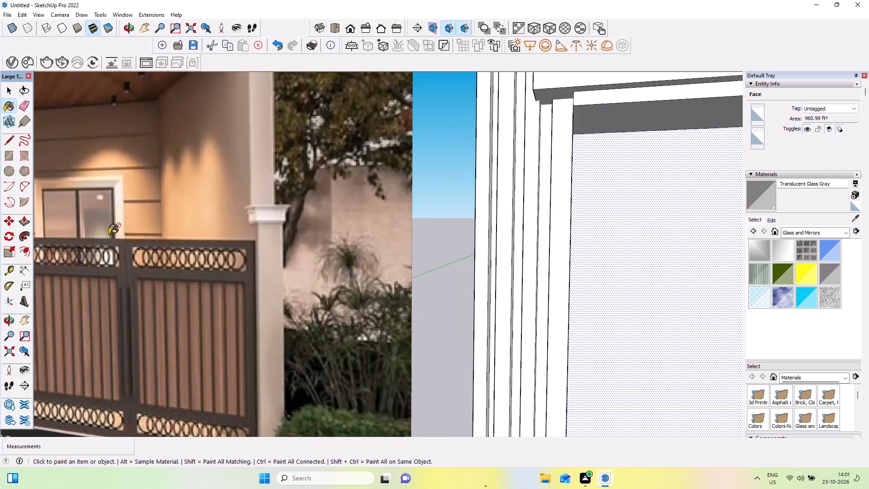
pyautogui.scroll(1, 110, 234)
pyautogui.scroll(-20, 110, 234)
pyautogui.scroll(-3, 110, 234)
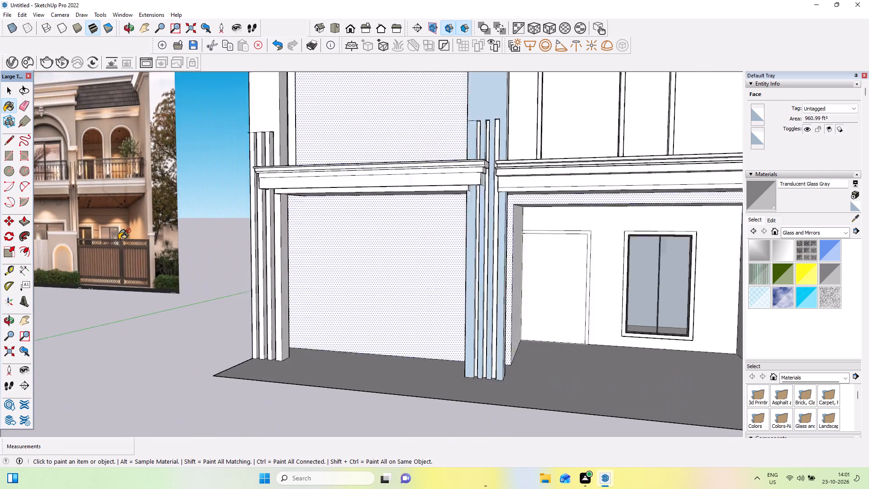
pyautogui.scroll(-2, 120, 239)
# Push/Pull the narrow frame strip around the porch door about 5 7/8" out from the back wall.
pyautogui.scroll(7, 557, 267)
pyautogui.middleClick(557, 267)
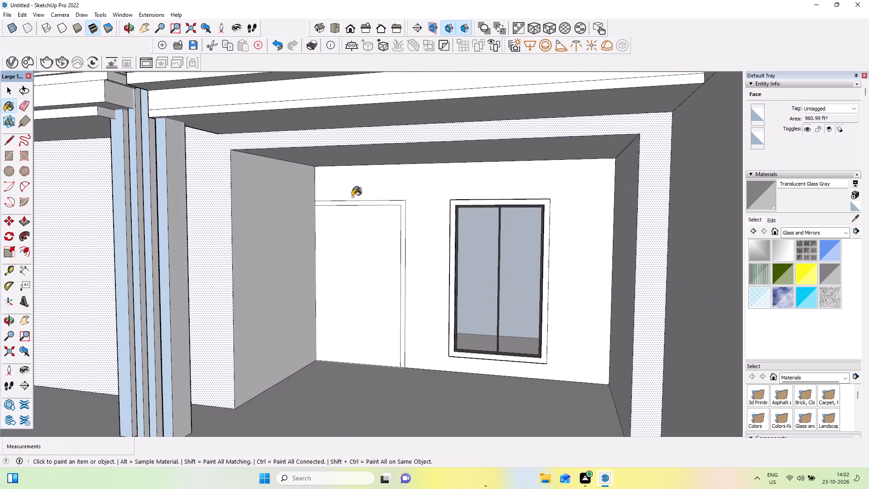
pyautogui.click(26, 251)
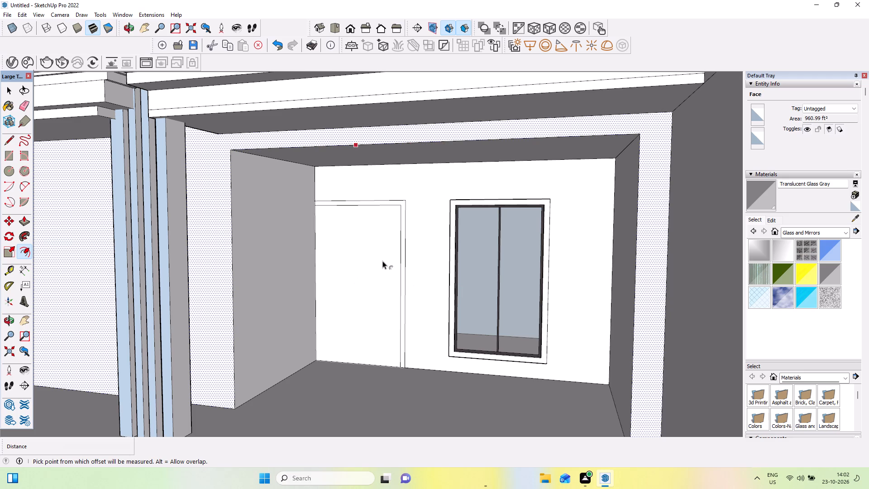
pyautogui.scroll(-1, 382, 261)
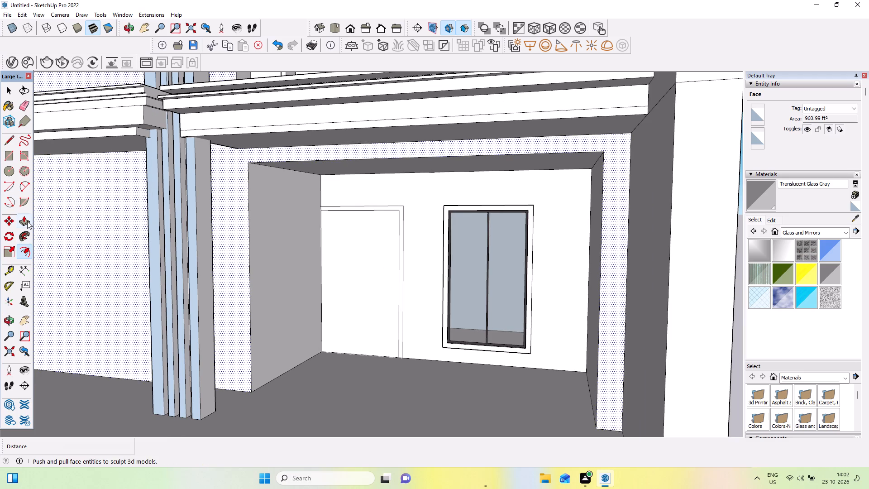
pyautogui.click(27, 221)
pyautogui.scroll(3, 408, 255)
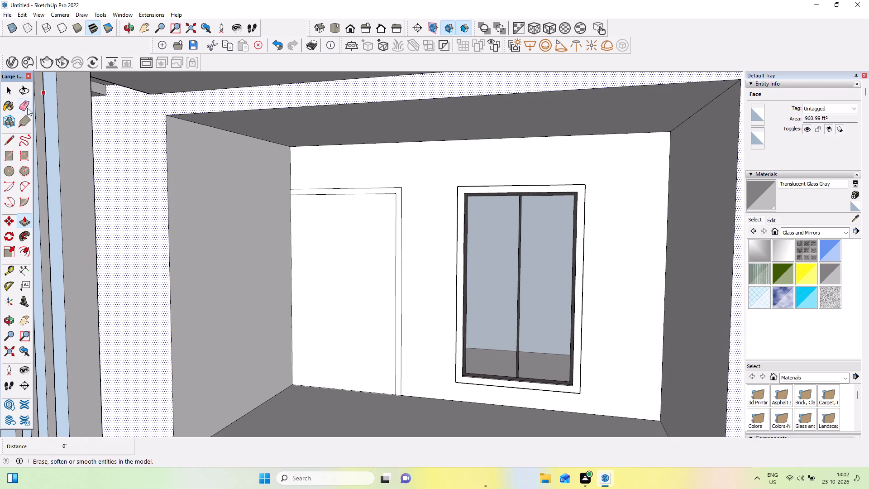
pyautogui.click(10, 87)
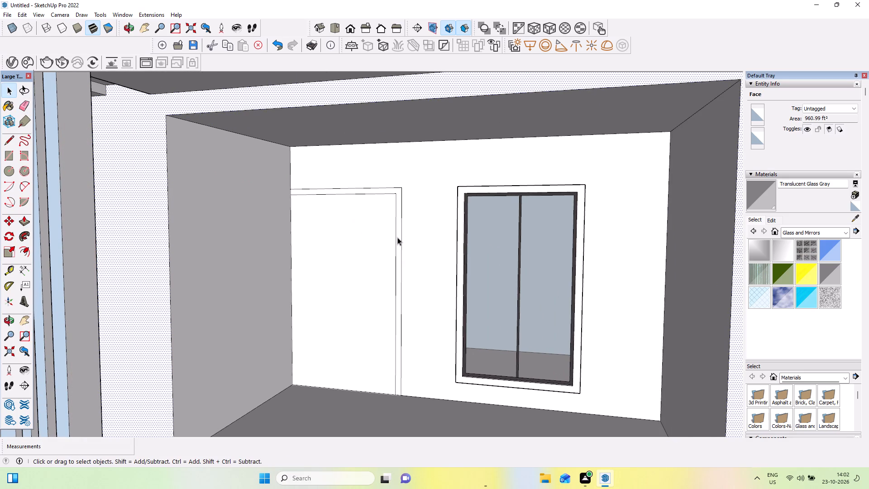
pyautogui.click(397, 237)
pyautogui.click(25, 223)
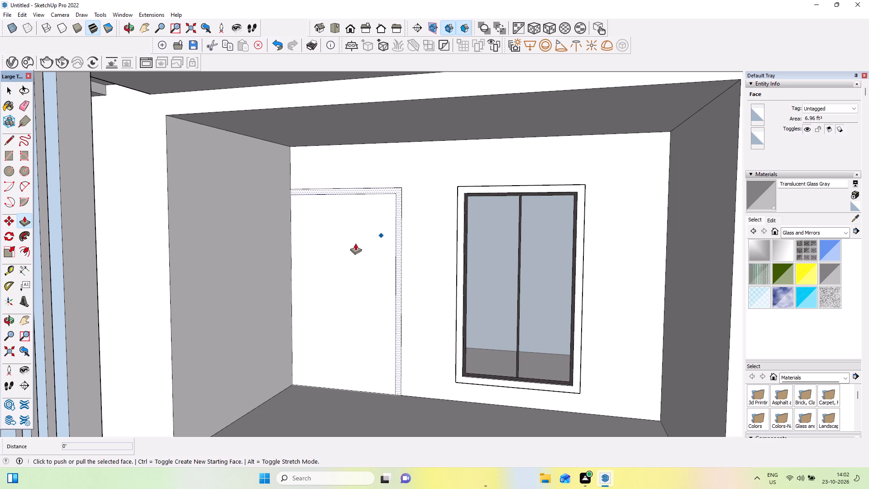
pyautogui.click(398, 247)
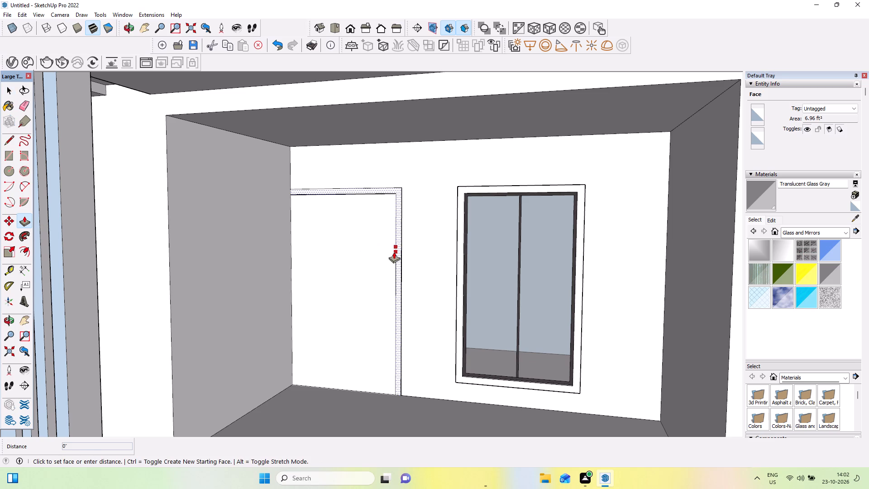
pyautogui.click(394, 252)
pyautogui.moveTo(423, 251); pyautogui.dragTo(416, 263, button='middle')
pyautogui.scroll(4, 393, 250)
pyautogui.click(398, 251)
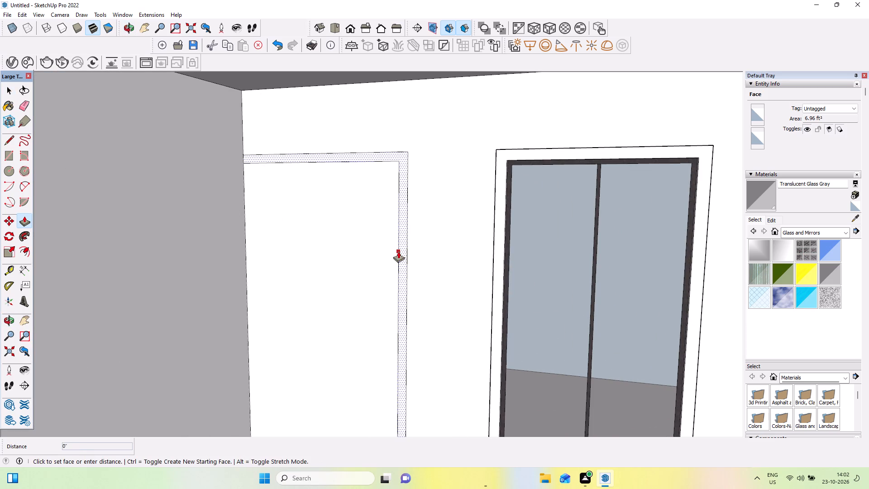
# Examine the porch door's frame within the whole facade and compare it with the reference photo.
pyautogui.scroll(-12, 439, 243)
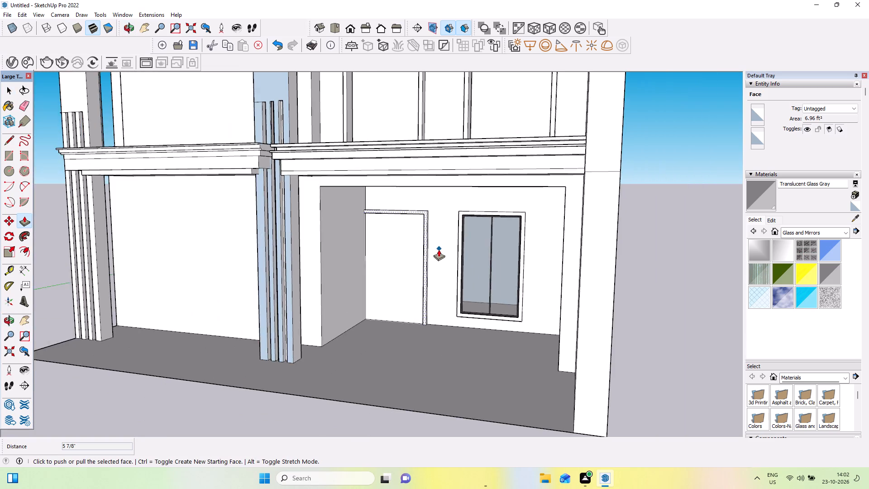
pyautogui.scroll(-6, 439, 249)
pyautogui.moveTo(447, 251); pyautogui.dragTo(466, 226, button='middle')
pyautogui.scroll(4, 354, 263)
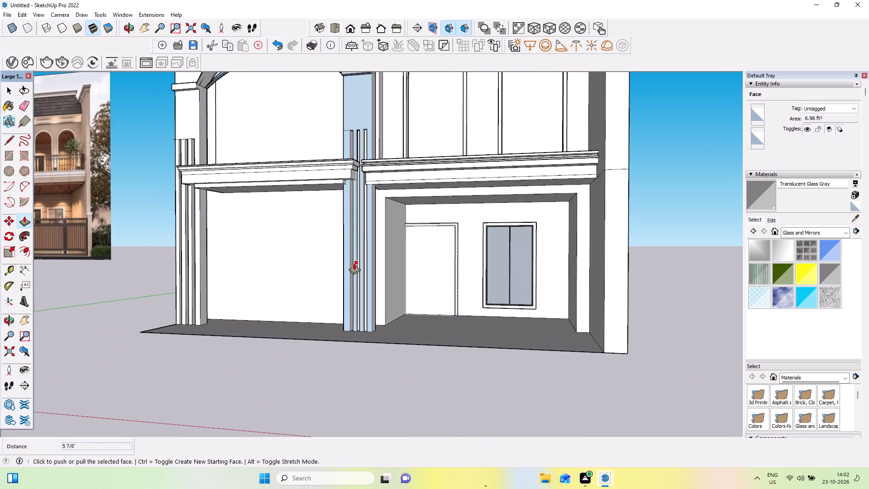
pyautogui.scroll(-4, 353, 266)
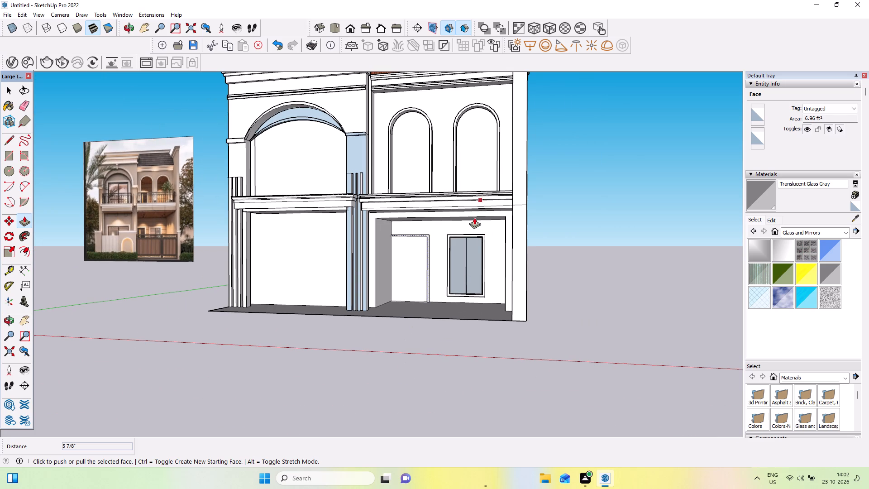
pyautogui.scroll(-4, 474, 218)
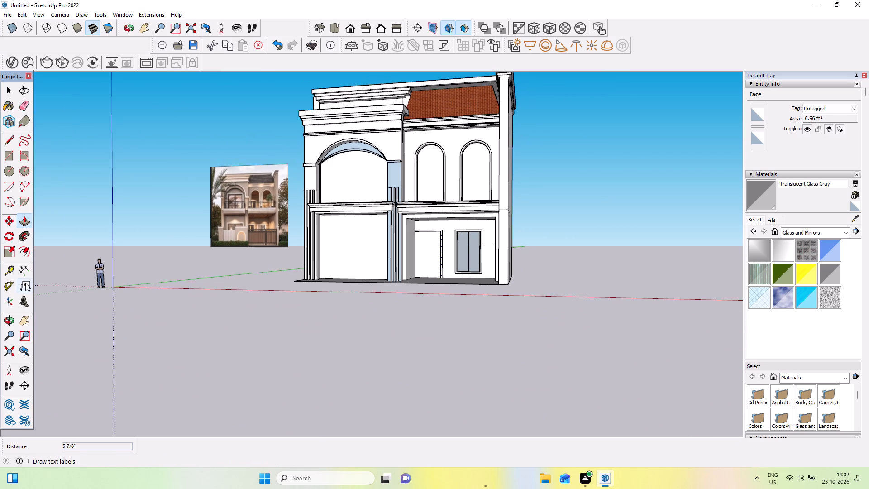
pyautogui.click(28, 331)
pyautogui.click(28, 323)
pyautogui.moveTo(285, 269); pyautogui.dragTo(282, 308)
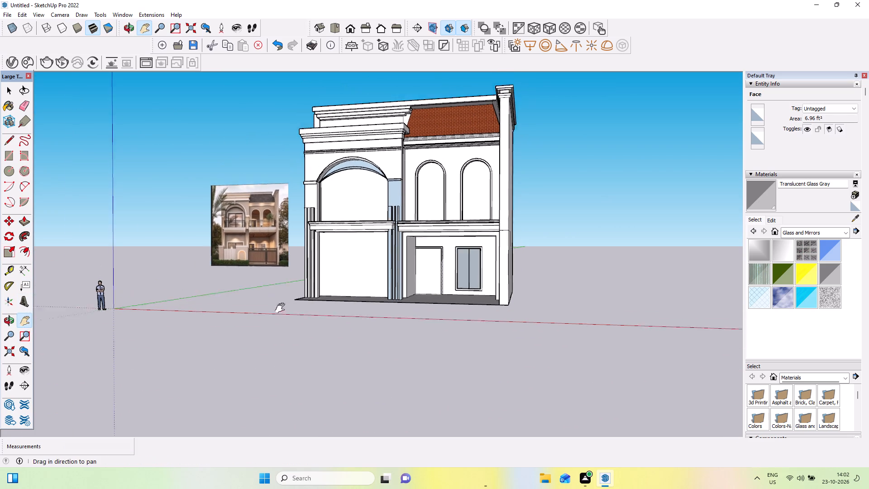
pyautogui.moveTo(282, 308); pyautogui.dragTo(276, 347)
pyautogui.scroll(2, 341, 284)
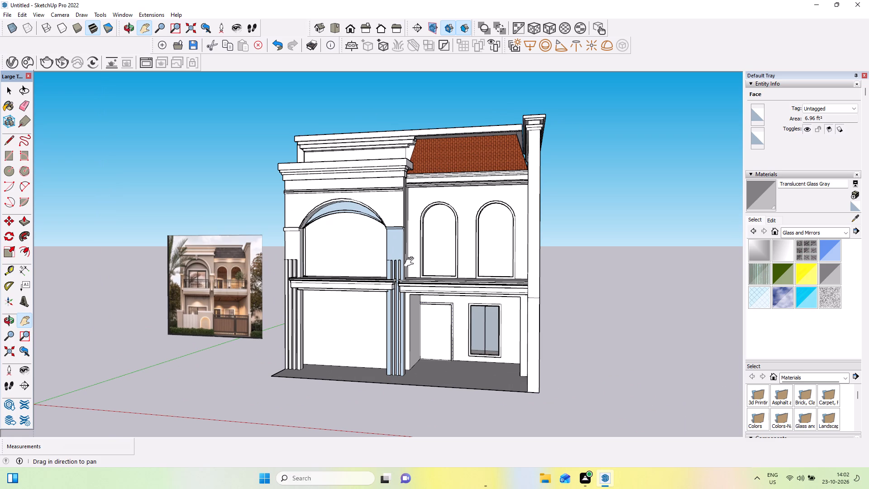
pyautogui.moveTo(471, 261); pyautogui.dragTo(521, 259, button='middle')
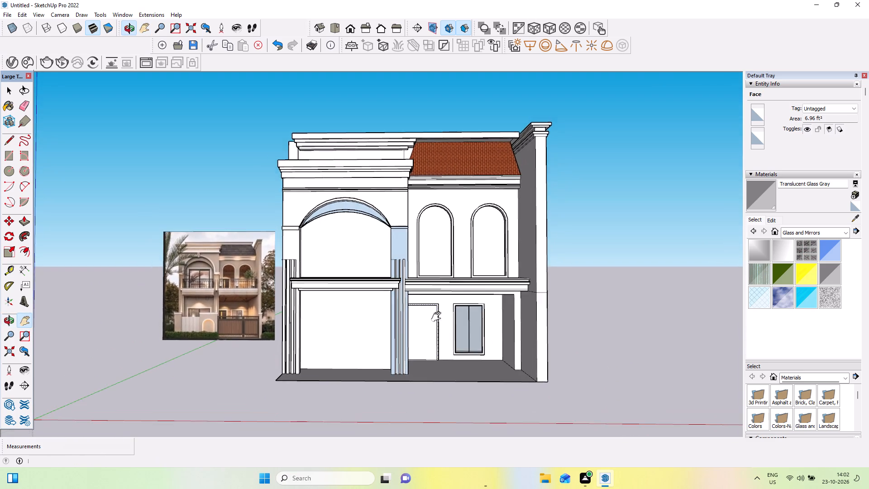
pyautogui.scroll(5, 419, 312)
pyautogui.moveTo(486, 350); pyautogui.dragTo(432, 361, button='middle')
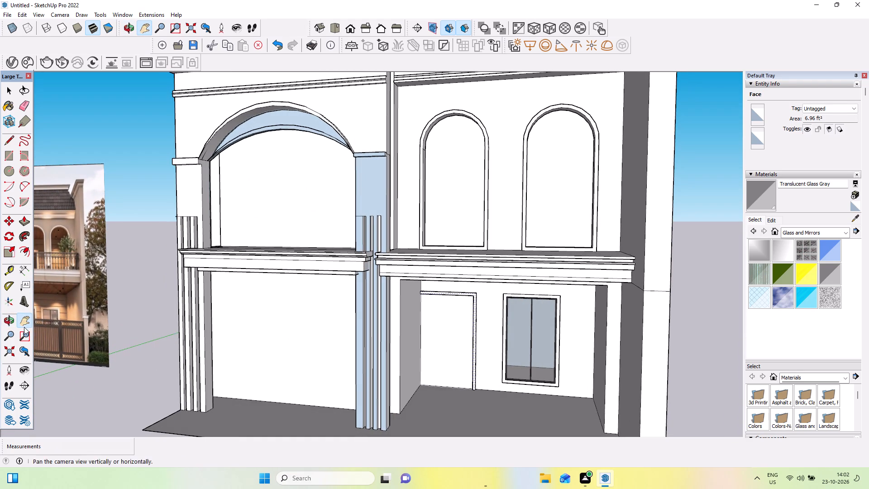
# Pull the porch door's frame strip further out by about 1' 11/16".
pyautogui.click(23, 222)
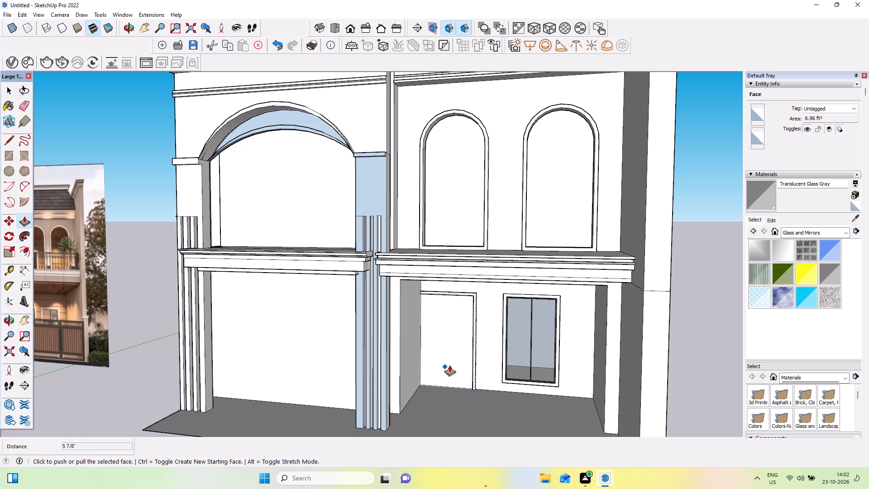
pyautogui.click(449, 365)
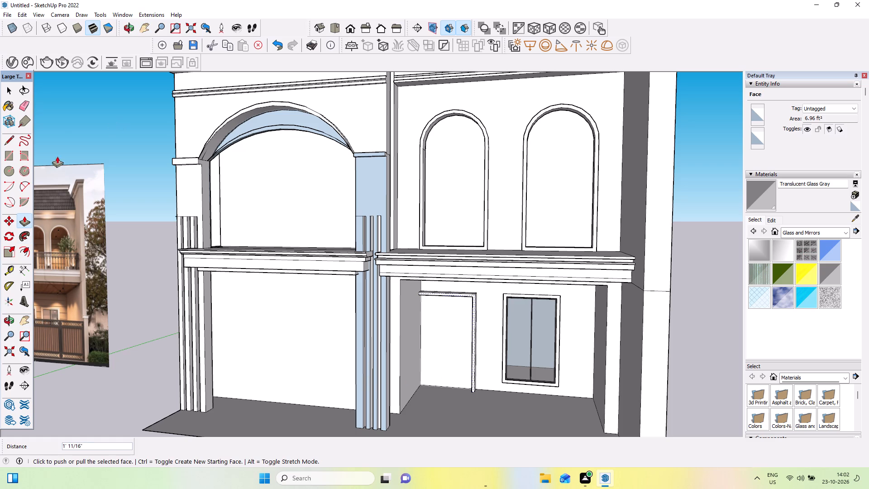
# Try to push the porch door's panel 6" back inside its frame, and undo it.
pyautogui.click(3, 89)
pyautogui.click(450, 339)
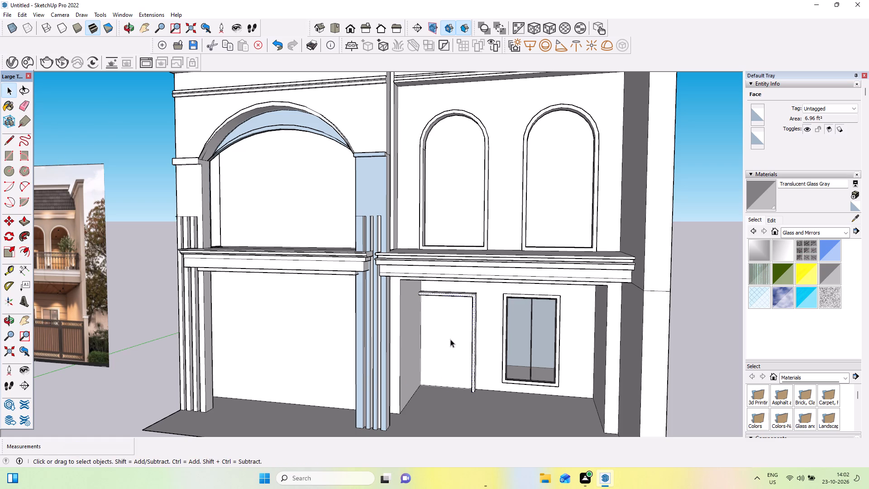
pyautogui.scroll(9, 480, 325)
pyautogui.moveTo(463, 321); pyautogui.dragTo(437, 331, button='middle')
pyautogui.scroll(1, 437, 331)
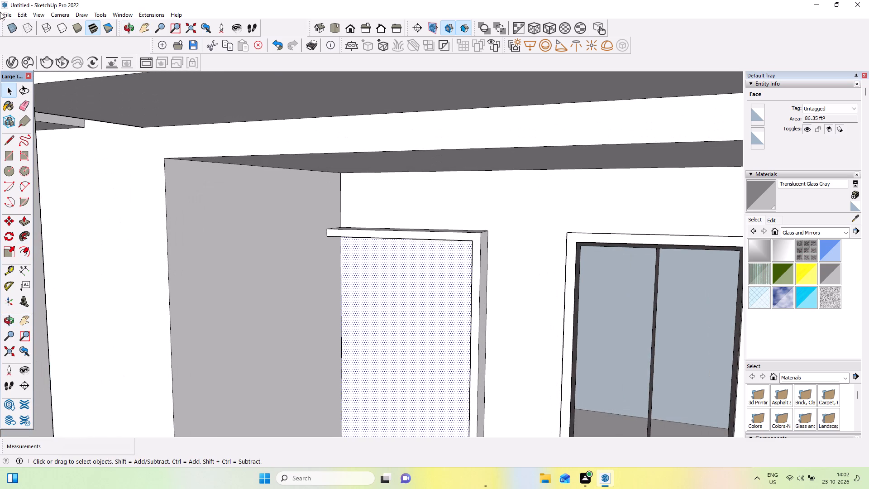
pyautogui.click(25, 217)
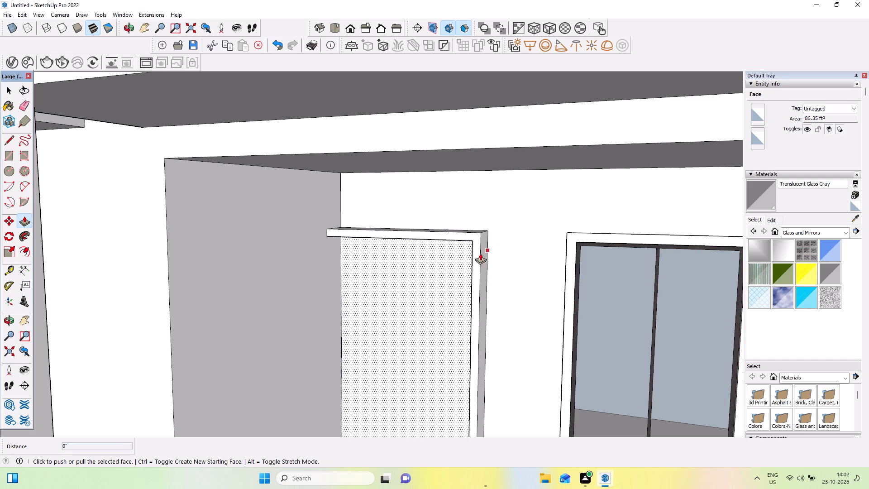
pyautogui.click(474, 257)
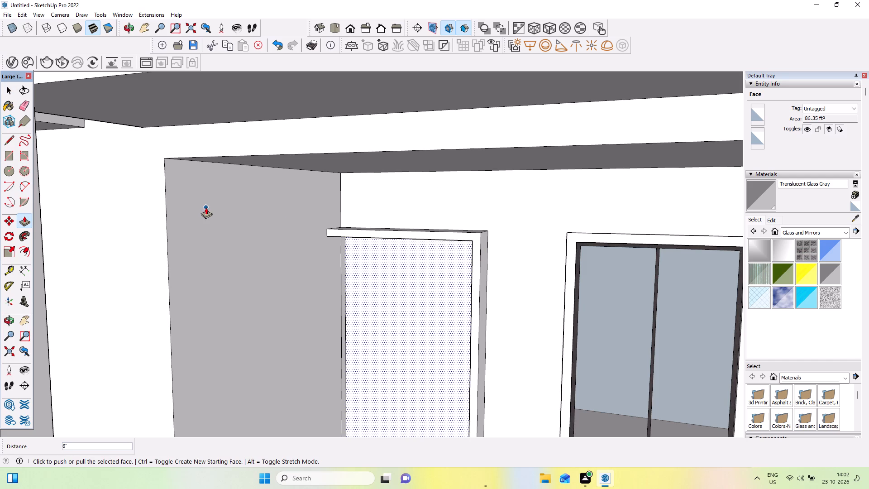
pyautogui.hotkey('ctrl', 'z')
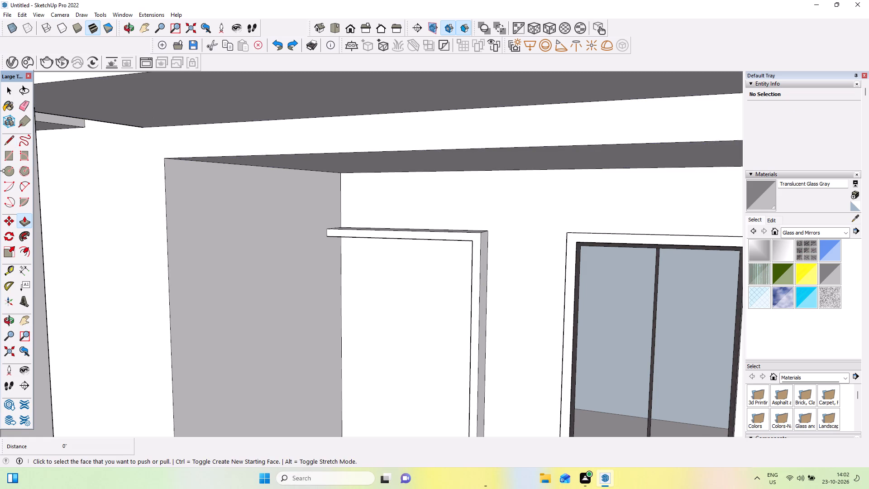
# Push the front face of the porch door's frame back toward the wall by about 11 1/8".
pyautogui.click(10, 91)
pyautogui.click(447, 325)
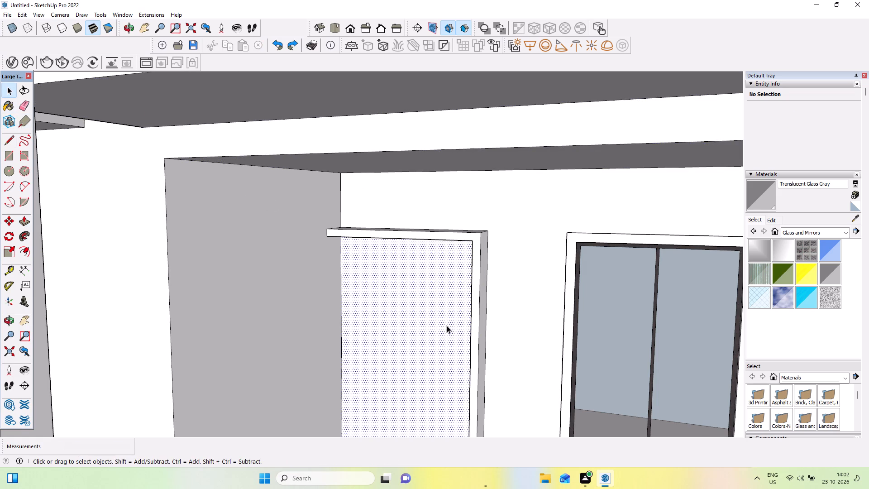
pyautogui.click(475, 318)
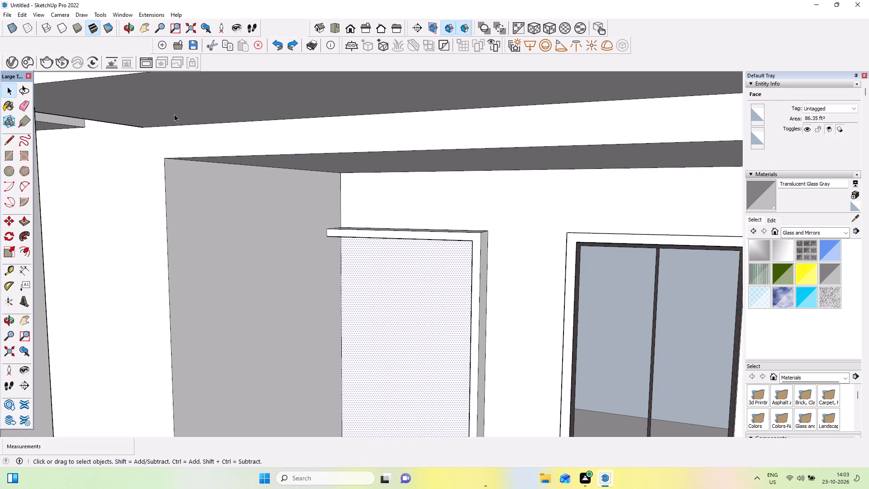
pyautogui.click(30, 222)
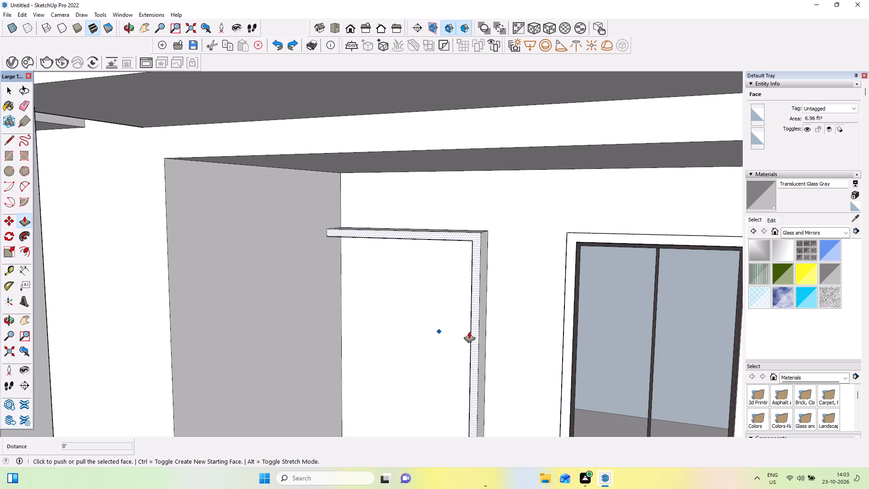
pyautogui.moveTo(474, 335); pyautogui.dragTo(477, 330)
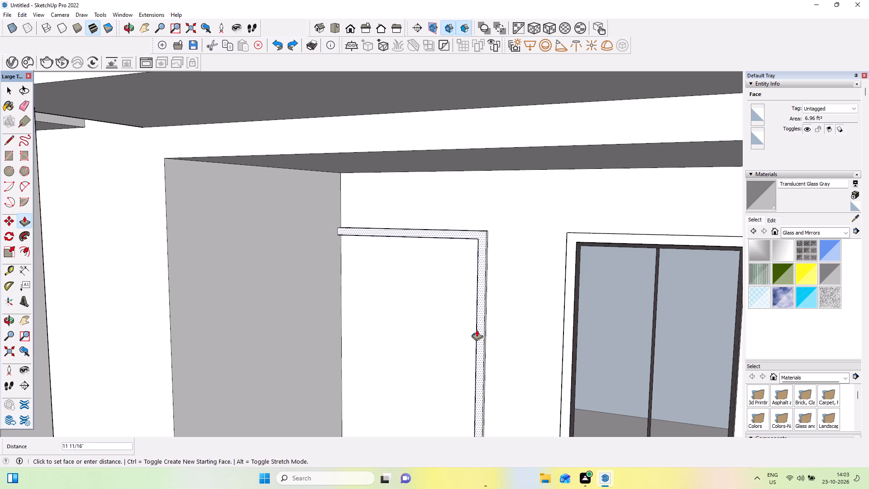
pyautogui.moveTo(477, 330); pyautogui.dragTo(478, 330)
# Examine the whole facade against the reference photo to check the porch door frame and the remaining details.
pyautogui.scroll(-11, 442, 300)
pyautogui.scroll(1, 442, 300)
pyautogui.scroll(-2, 442, 300)
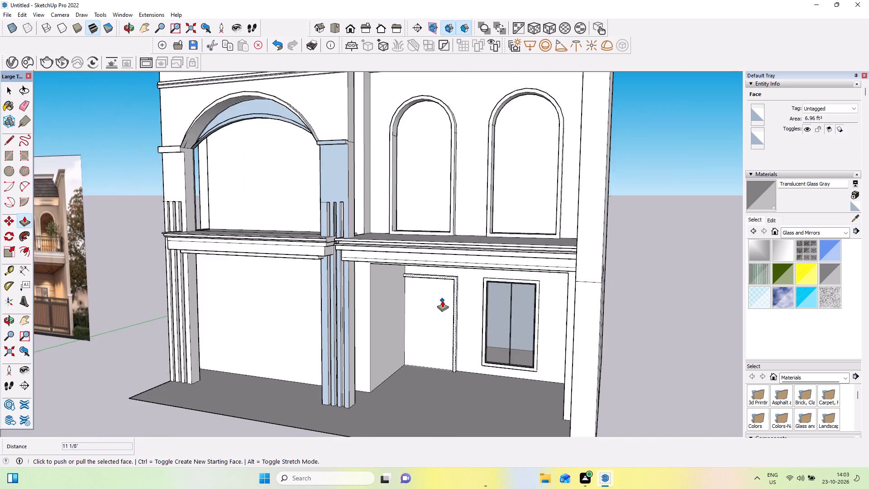
pyautogui.scroll(-3, 442, 300)
pyautogui.moveTo(443, 300); pyautogui.dragTo(503, 278, button='middle')
pyautogui.scroll(5, 387, 297)
pyautogui.scroll(-4, 387, 297)
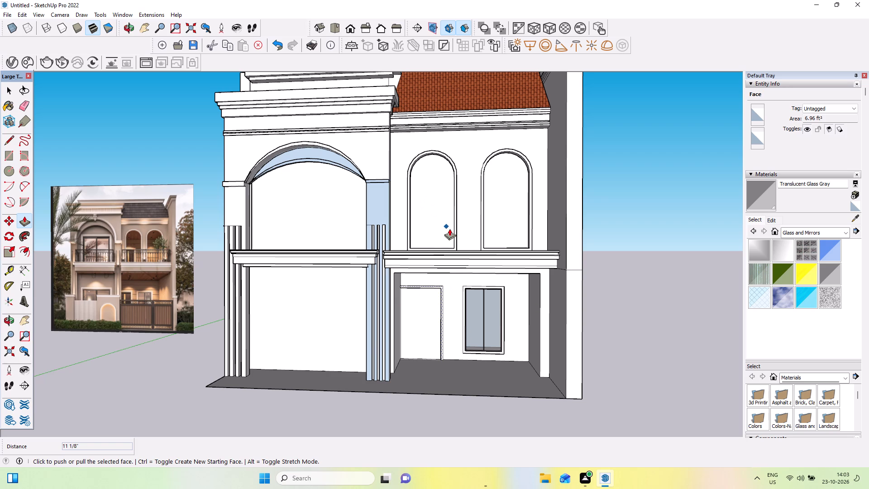
pyautogui.scroll(-3, 404, 232)
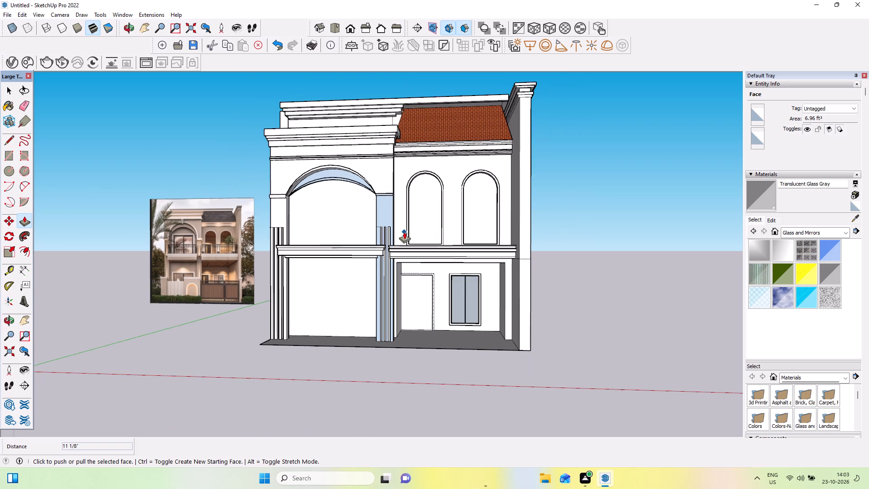
pyautogui.scroll(-1, 404, 232)
pyautogui.scroll(3, 407, 165)
pyautogui.scroll(-4, 407, 165)
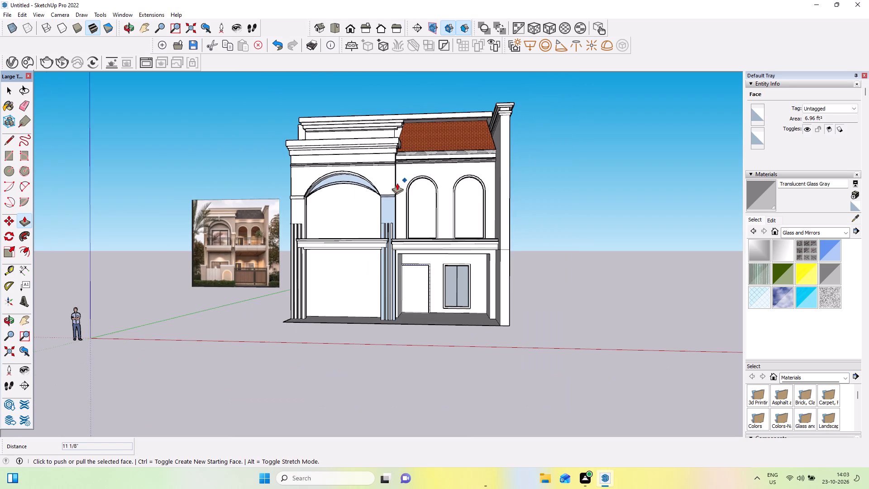
pyautogui.moveTo(356, 201); pyautogui.dragTo(382, 201, button='middle')
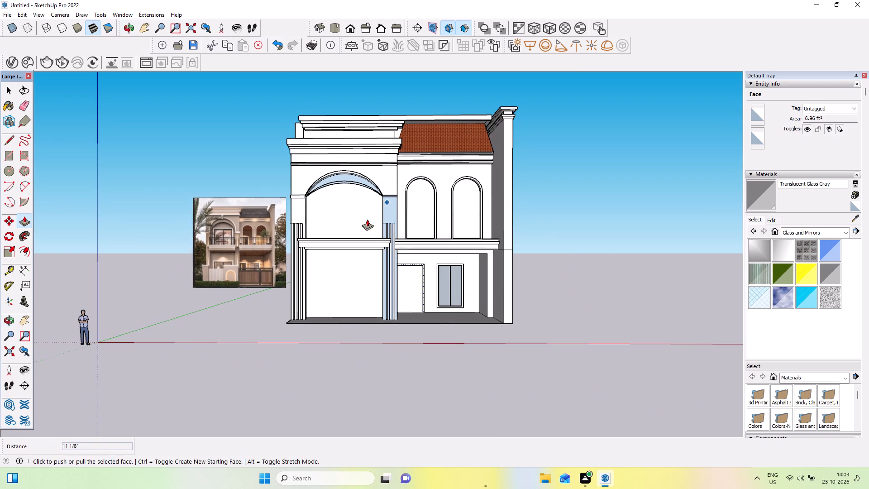
pyautogui.click(20, 321)
pyautogui.moveTo(388, 206); pyautogui.dragTo(391, 220)
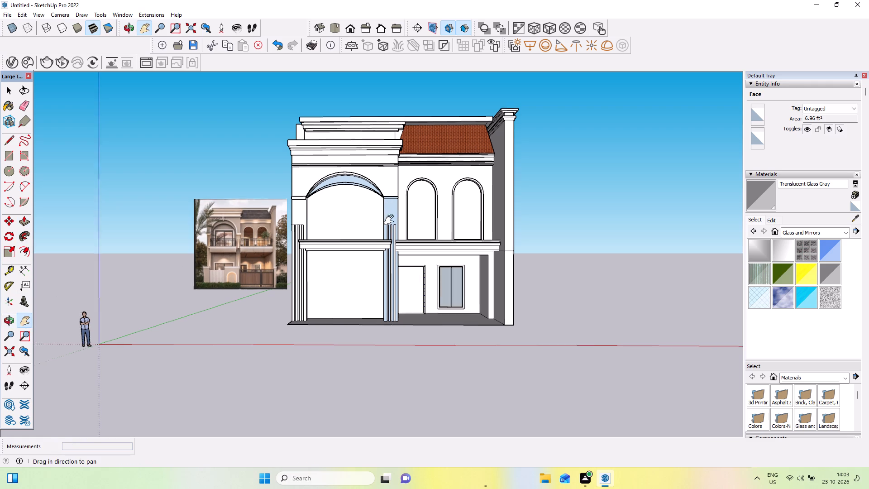
pyautogui.moveTo(391, 220); pyautogui.dragTo(403, 267)
pyautogui.scroll(2, 379, 249)
pyautogui.moveTo(386, 272); pyautogui.dragTo(387, 259)
pyautogui.scroll(1, 387, 259)
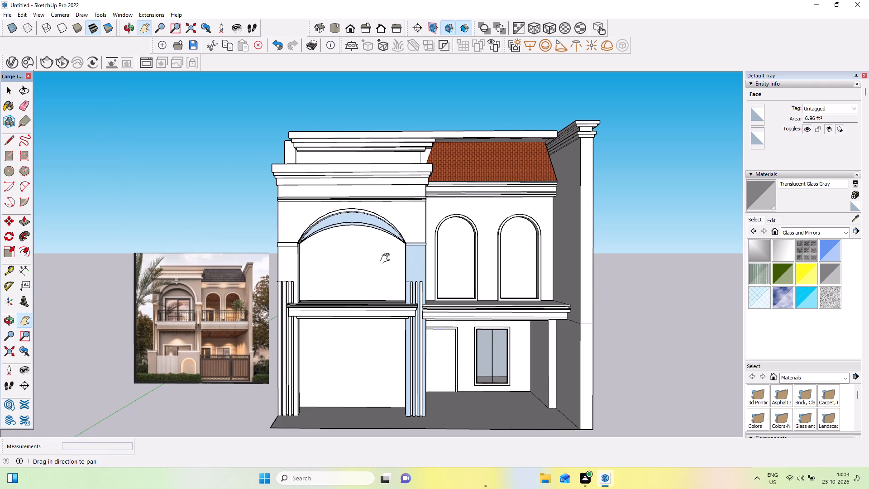
pyautogui.moveTo(407, 267); pyautogui.dragTo(417, 279, button='middle')
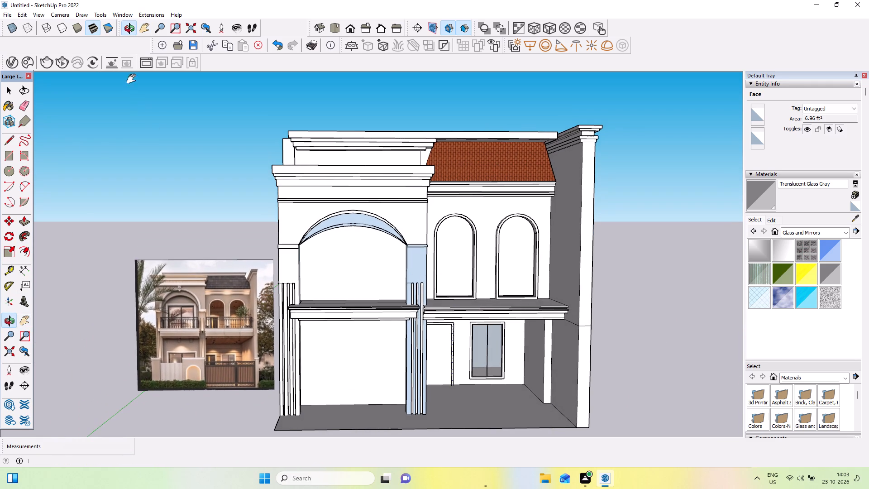
# Examine the porch and balcony underside in the reference photo and compare them with the modelled ground-floor opening.
pyautogui.moveTo(423, 337); pyautogui.dragTo(410, 417, button='middle')
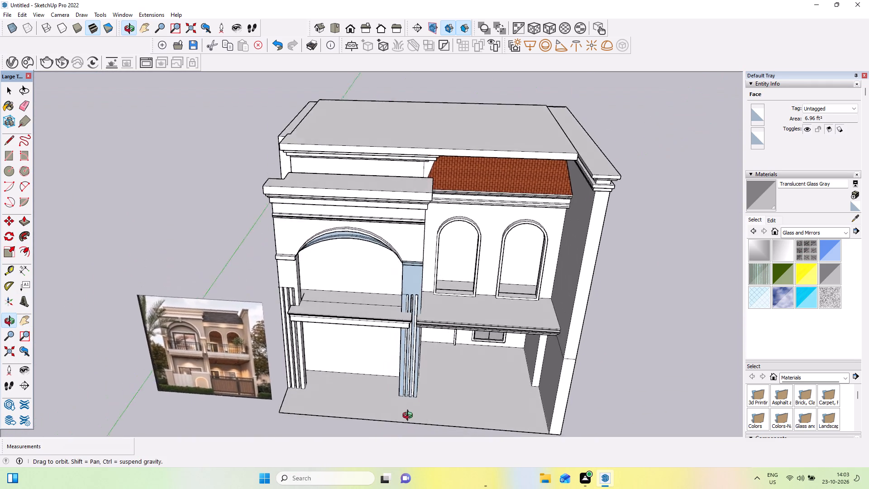
pyautogui.moveTo(410, 417); pyautogui.dragTo(395, 339, button='middle')
pyautogui.scroll(-3, 395, 339)
pyautogui.moveTo(463, 372); pyautogui.dragTo(454, 348, button='middle')
pyautogui.scroll(2, 246, 352)
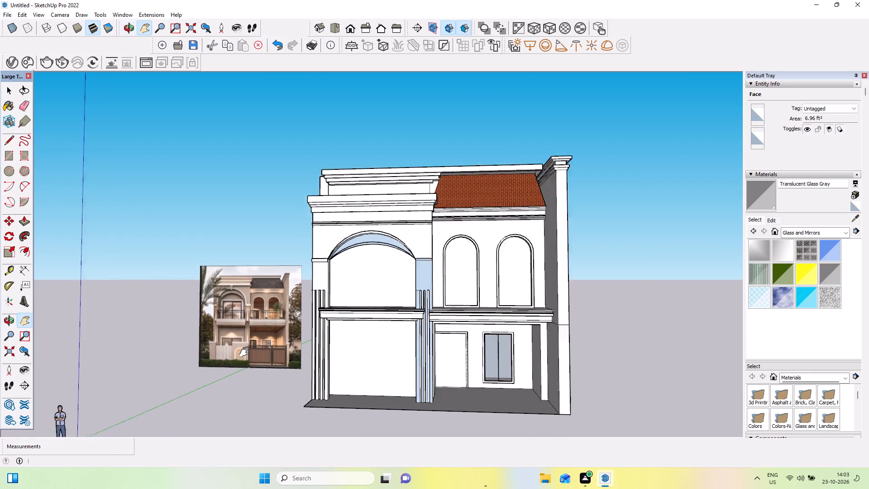
pyautogui.scroll(13, 246, 352)
pyautogui.scroll(-1, 269, 348)
pyautogui.scroll(11, 270, 347)
pyautogui.scroll(-1, 292, 320)
pyautogui.scroll(2, 292, 320)
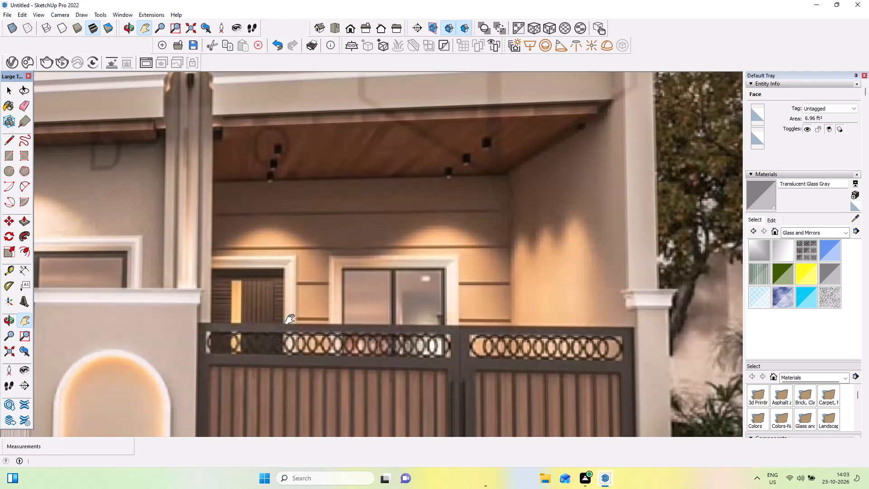
pyautogui.scroll(-11, 292, 320)
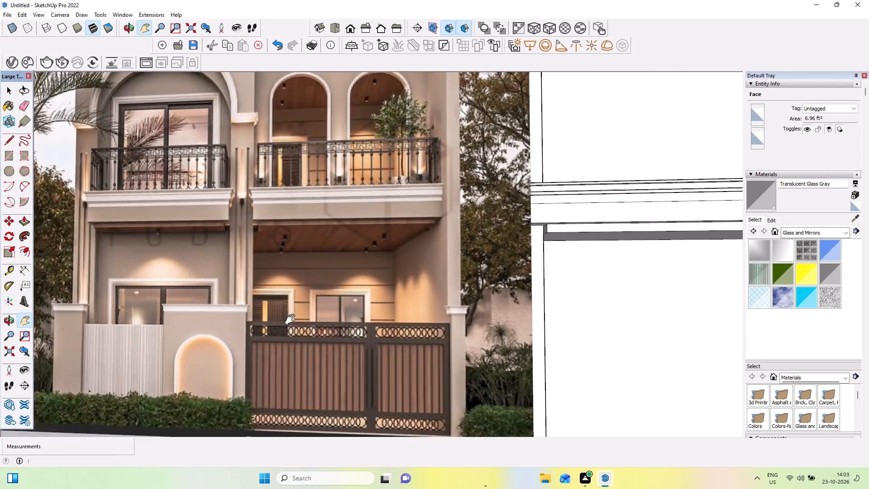
pyautogui.scroll(-16, 292, 320)
pyautogui.moveTo(670, 326); pyautogui.dragTo(657, 252, button='middle')
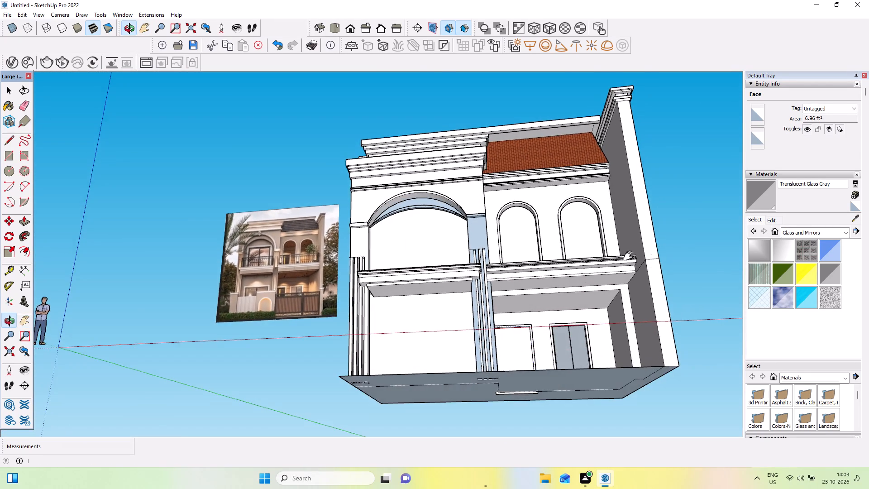
pyautogui.scroll(4, 578, 284)
pyautogui.moveTo(578, 284); pyautogui.dragTo(596, 295, button='middle')
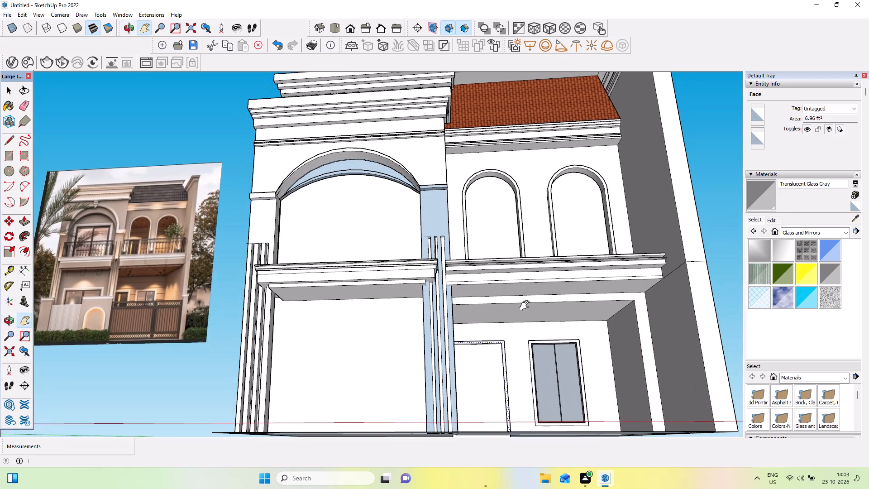
pyautogui.moveTo(517, 308); pyautogui.dragTo(521, 328, button='middle')
# Pull the front wall face around the porch opening outward in small moves of about 1 1/16", 2 1/4" and 1 9/16".
pyautogui.click(25, 224)
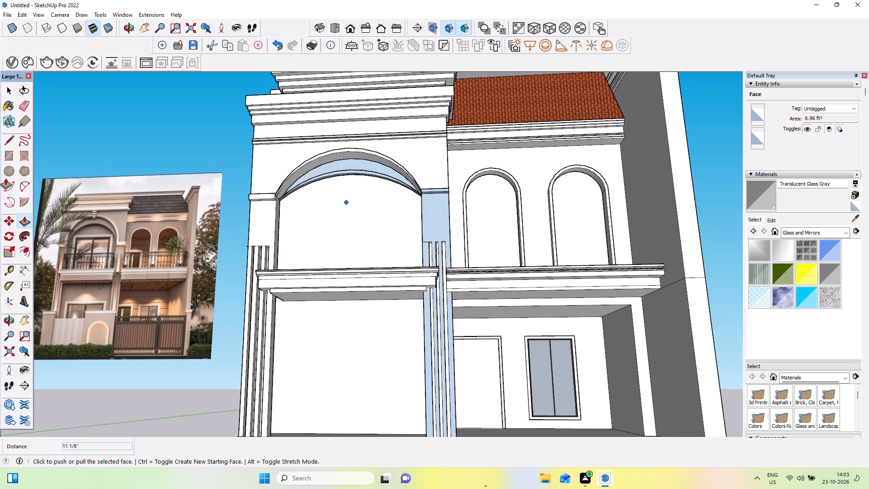
pyautogui.click(4, 89)
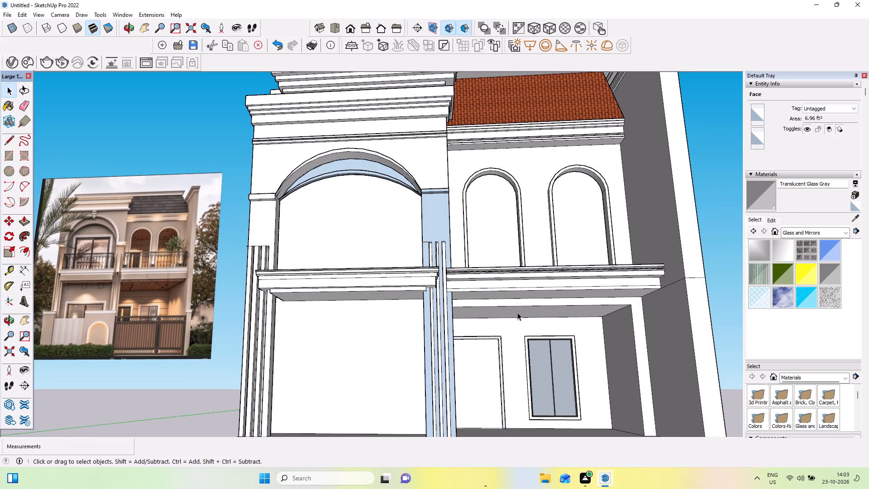
pyautogui.click(517, 303)
pyautogui.moveTo(559, 312); pyautogui.dragTo(562, 331, button='middle')
pyautogui.scroll(3, 563, 314)
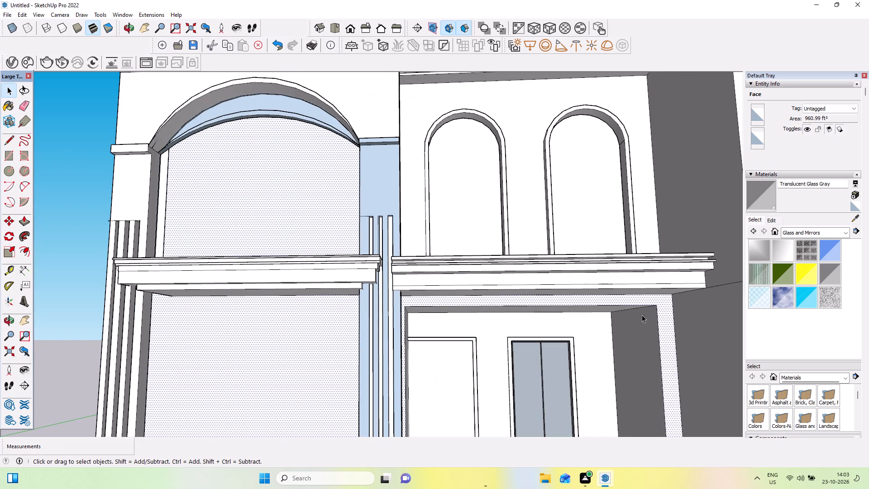
pyautogui.click(23, 225)
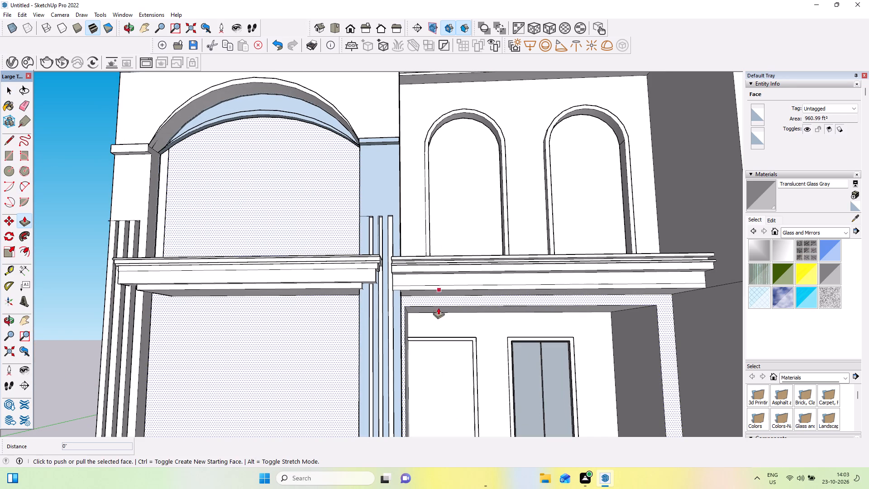
pyautogui.moveTo(491, 299); pyautogui.dragTo(495, 293)
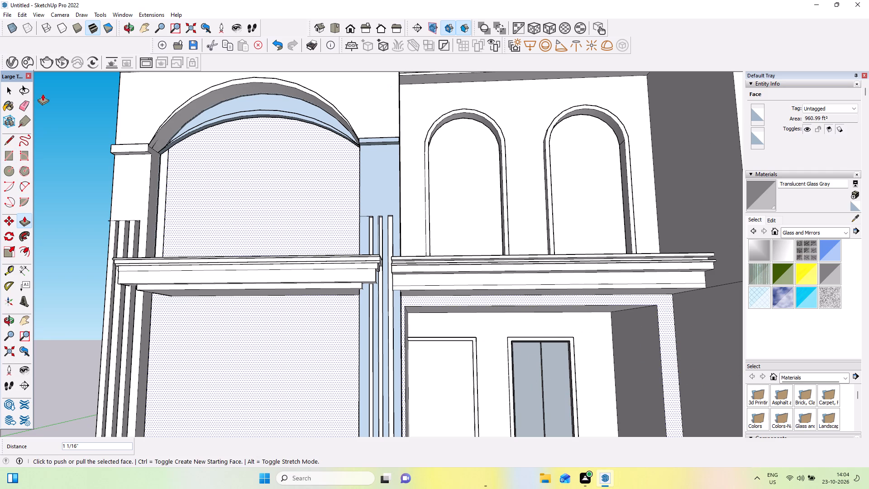
pyautogui.click(23, 225)
pyautogui.moveTo(670, 322); pyautogui.dragTo(680, 325)
pyautogui.moveTo(668, 331); pyautogui.dragTo(674, 332)
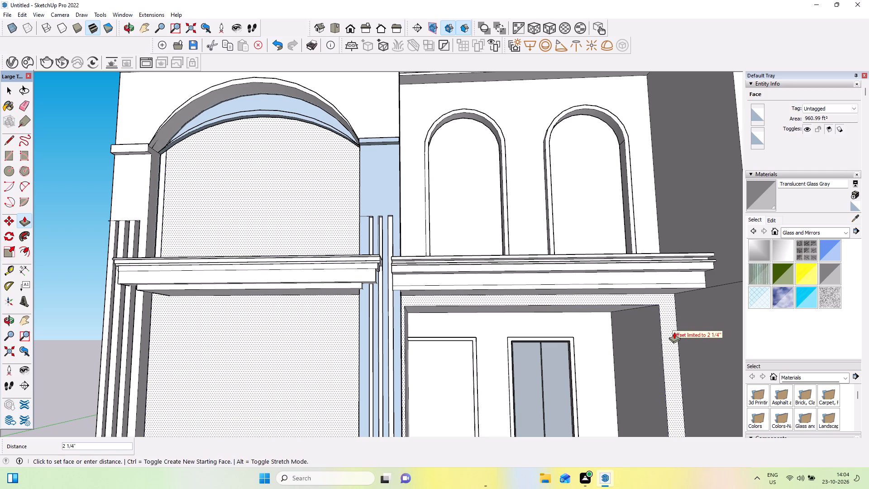
pyautogui.moveTo(674, 332); pyautogui.dragTo(697, 321)
pyautogui.moveTo(652, 298); pyautogui.dragTo(658, 297)
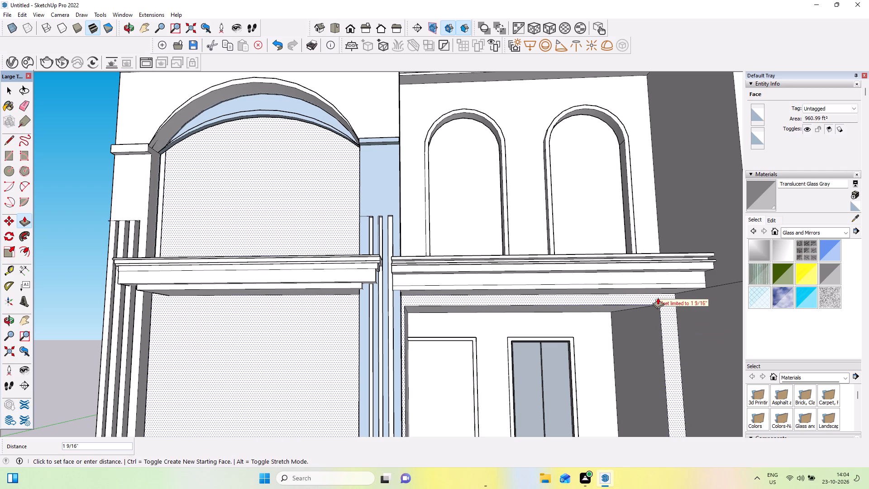
pyautogui.moveTo(658, 297); pyautogui.dragTo(671, 297)
# Pull the front wall face around the porch opening further out beneath the balcony, including a move of about 2 3/8".
pyautogui.scroll(-3, 551, 272)
pyautogui.moveTo(579, 258); pyautogui.dragTo(600, 208, button='middle')
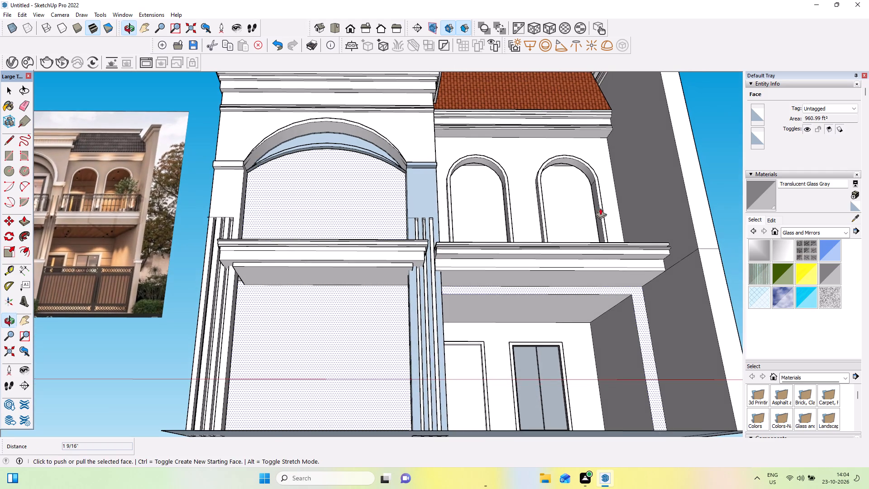
pyautogui.moveTo(620, 361); pyautogui.dragTo(627, 321, button='middle')
pyautogui.scroll(7, 588, 281)
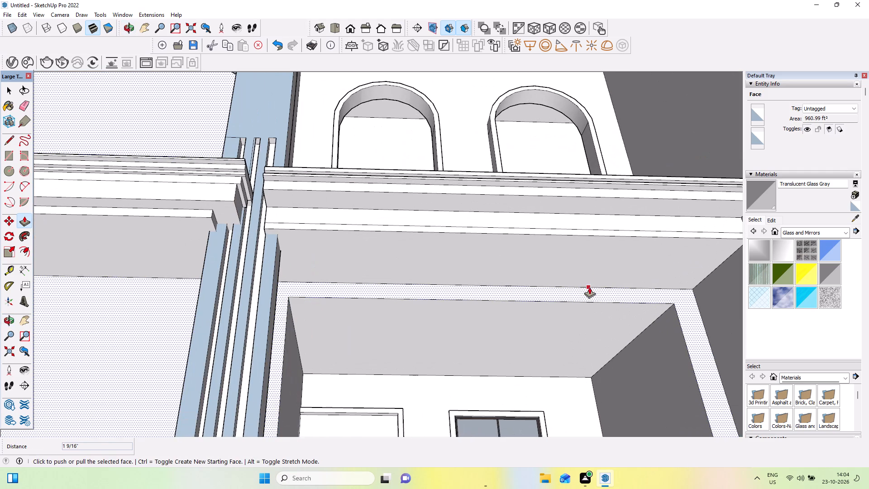
pyautogui.moveTo(591, 292); pyautogui.dragTo(611, 261)
pyautogui.moveTo(552, 300); pyautogui.dragTo(561, 290)
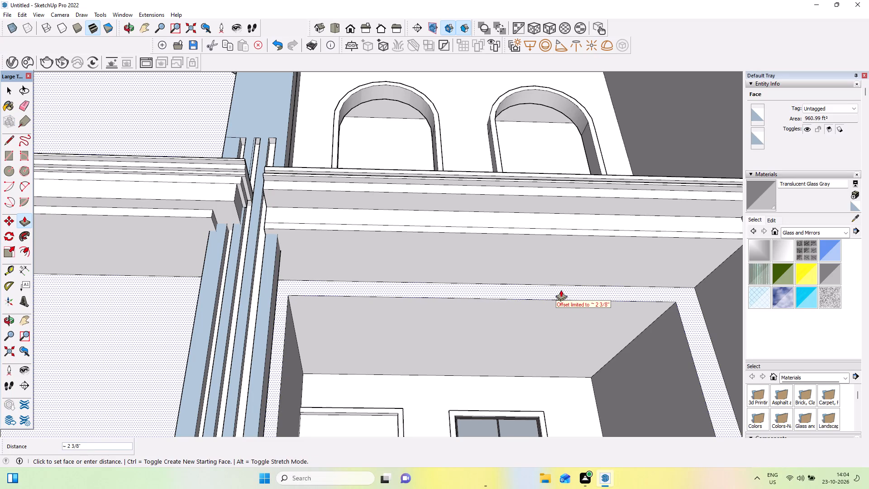
pyautogui.moveTo(561, 290); pyautogui.dragTo(580, 276)
pyautogui.moveTo(561, 300); pyautogui.dragTo(592, 279)
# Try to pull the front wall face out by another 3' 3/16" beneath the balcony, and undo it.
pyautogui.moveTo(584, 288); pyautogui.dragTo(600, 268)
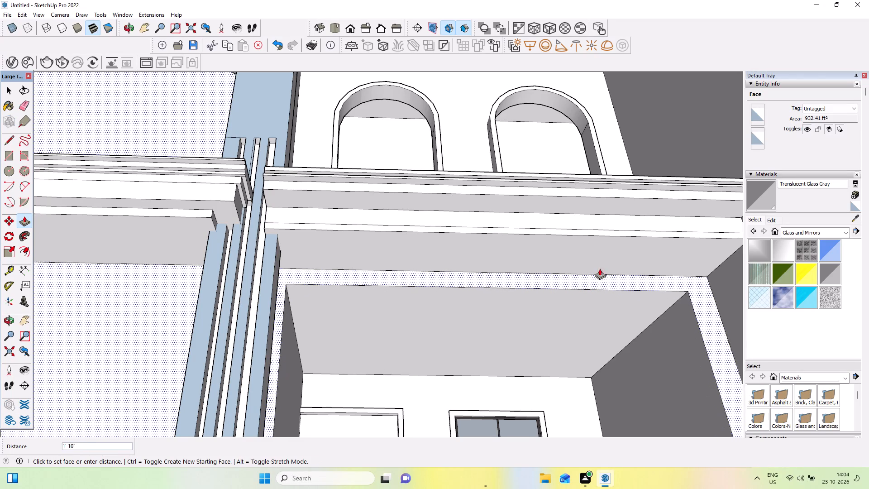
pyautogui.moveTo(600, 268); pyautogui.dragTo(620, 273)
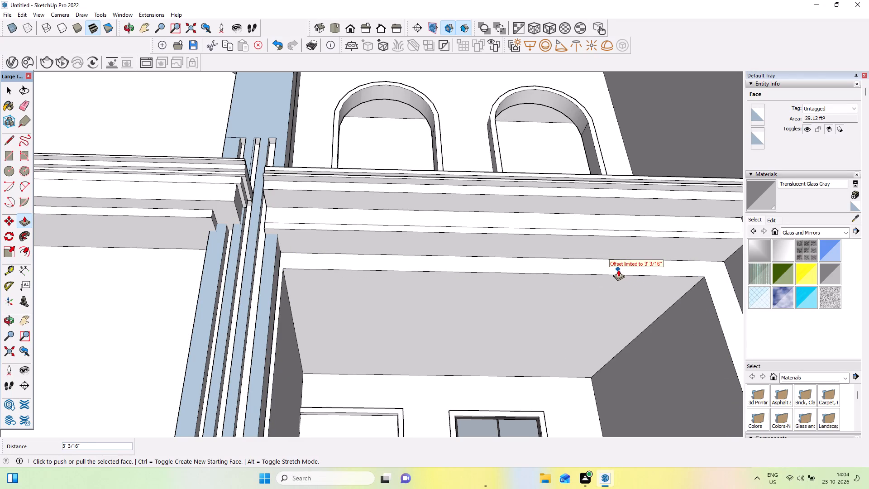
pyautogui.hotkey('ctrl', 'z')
# Push the porch's inner side face next to the tall boundary wall outward by about 1' 4 1/16", removing the corner pier.
pyautogui.keyDown('ctrl'); pyautogui.scroll(-14, 606, 299); pyautogui.keyUp('ctrl')
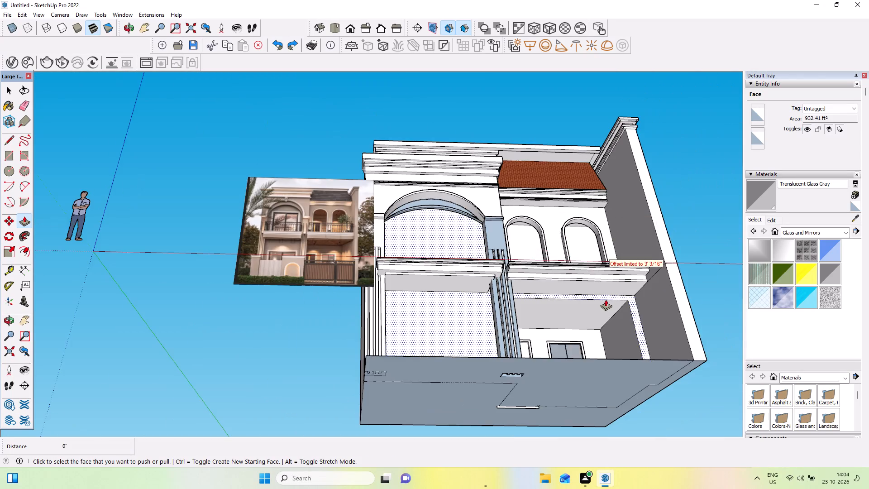
pyautogui.keyDown('ctrl'); pyautogui.moveTo(606, 299); pyautogui.dragTo(611, 349, button='middle'); pyautogui.keyUp('ctrl')
pyautogui.scroll(-1, 570, 371)
pyautogui.moveTo(425, 356); pyautogui.dragTo(395, 428, button='middle')
pyautogui.moveTo(606, 330); pyautogui.dragTo(611, 287, button='middle')
pyautogui.scroll(4, 615, 307)
pyautogui.moveTo(615, 307); pyautogui.dragTo(614, 279, button='middle')
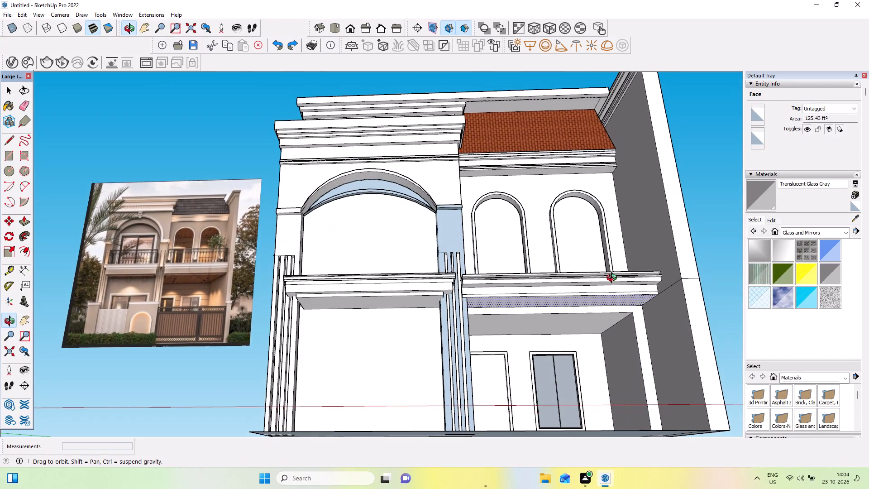
pyautogui.moveTo(614, 279); pyautogui.dragTo(614, 279, button='middle')
pyautogui.scroll(3, 625, 333)
pyautogui.moveTo(625, 333); pyautogui.dragTo(661, 379, button='middle')
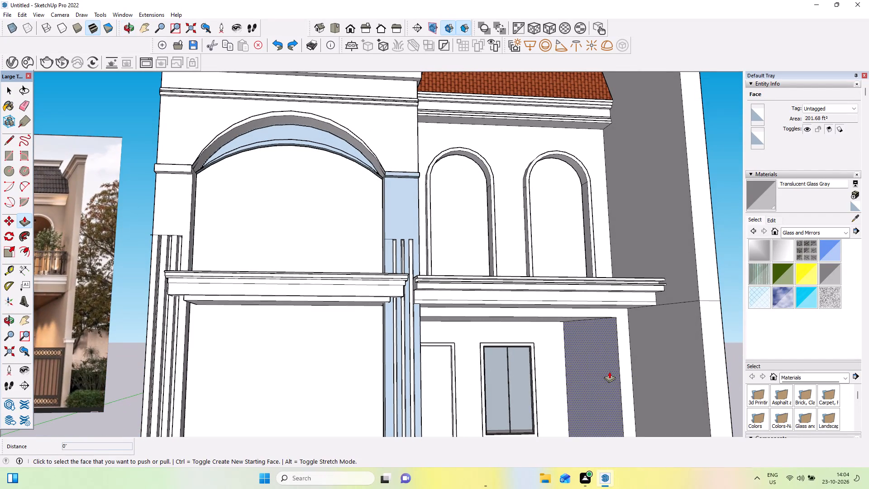
pyautogui.moveTo(609, 371); pyautogui.dragTo(624, 366)
# Push the porch's opposite side wall, beside the fluted pilaster, outward by about 4 1/4" to widen the opening.
pyautogui.moveTo(641, 355); pyautogui.dragTo(553, 268, button='middle')
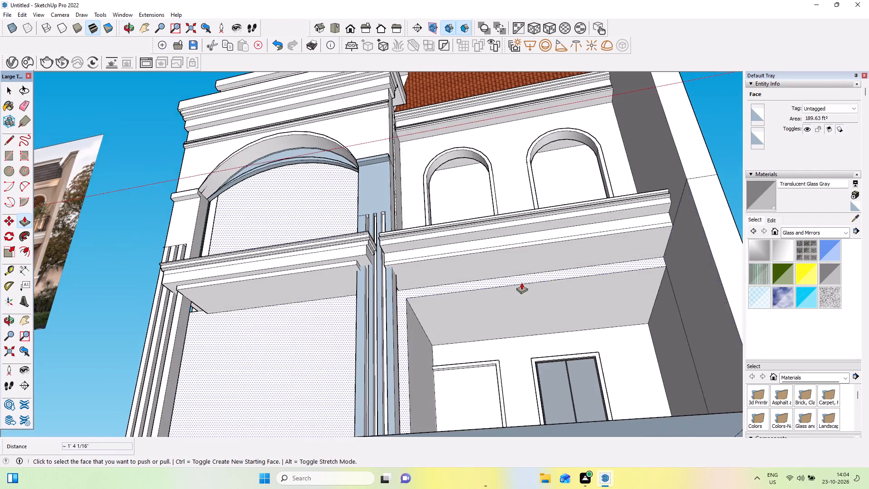
pyautogui.scroll(4, 521, 283)
pyautogui.moveTo(394, 369); pyautogui.dragTo(356, 384)
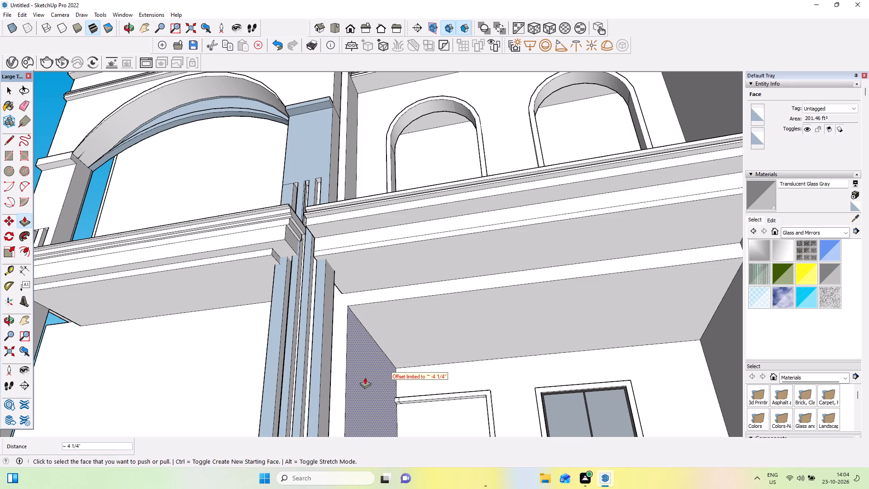
# Push the front wall face above the porch opening back by about 2 1/2".
pyautogui.moveTo(420, 292); pyautogui.dragTo(425, 302)
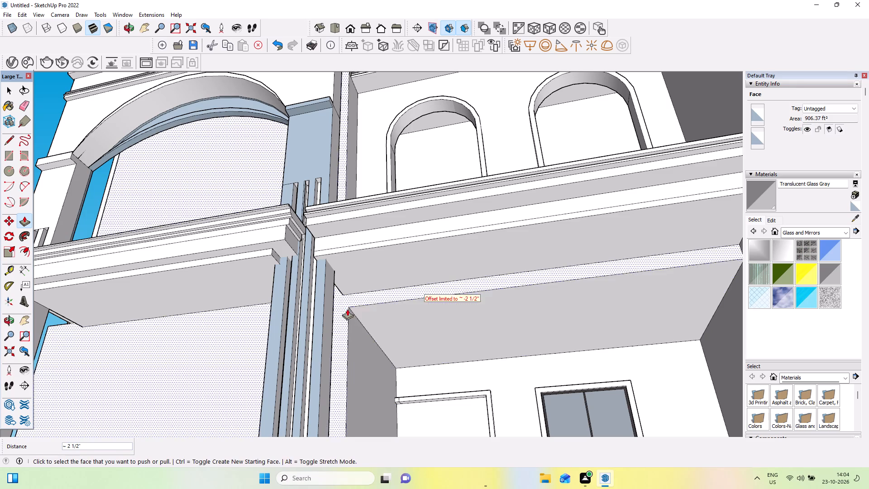
# Draw a short vertical edge from the porch opening's upper corner beside the pilaster to the balcony underside, separating the beam face.
pyautogui.moveTo(353, 314); pyautogui.dragTo(358, 336, button='middle')
pyautogui.click(14, 135)
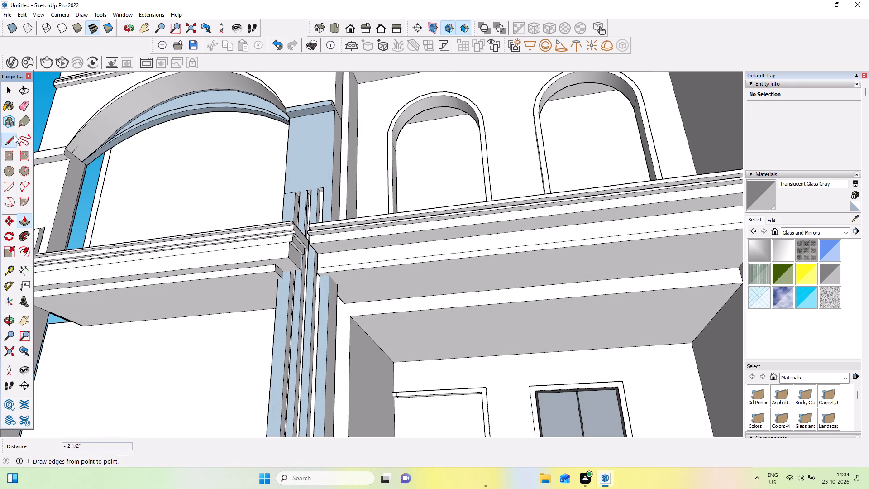
pyautogui.click(348, 305)
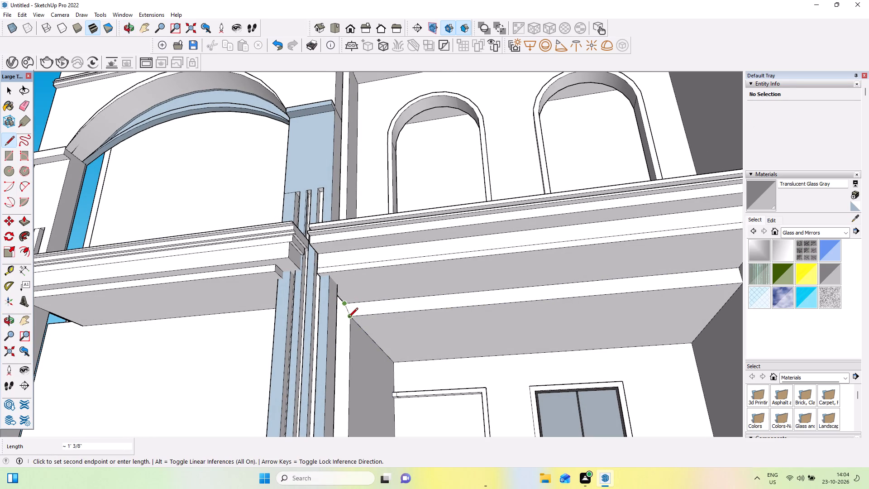
pyautogui.scroll(4, 345, 321)
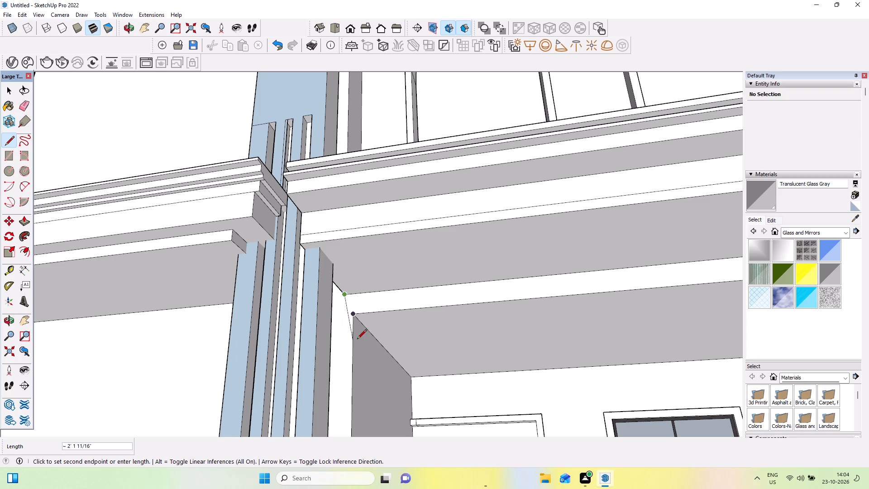
pyautogui.press('Escape')
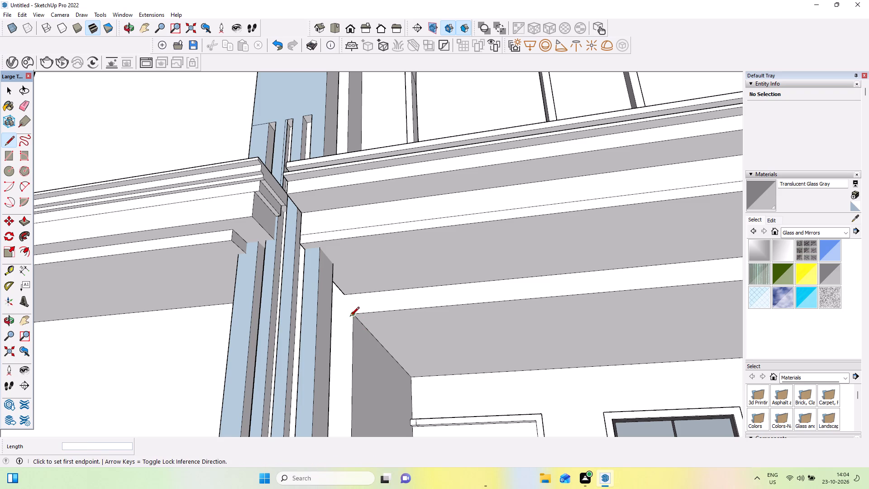
pyautogui.click(350, 316)
pyautogui.click(355, 292)
# Pull the separated beam face above the porch forward by about 4' 5 15/16" beneath the balcony.
pyautogui.moveTo(372, 334); pyautogui.dragTo(382, 349, button='middle')
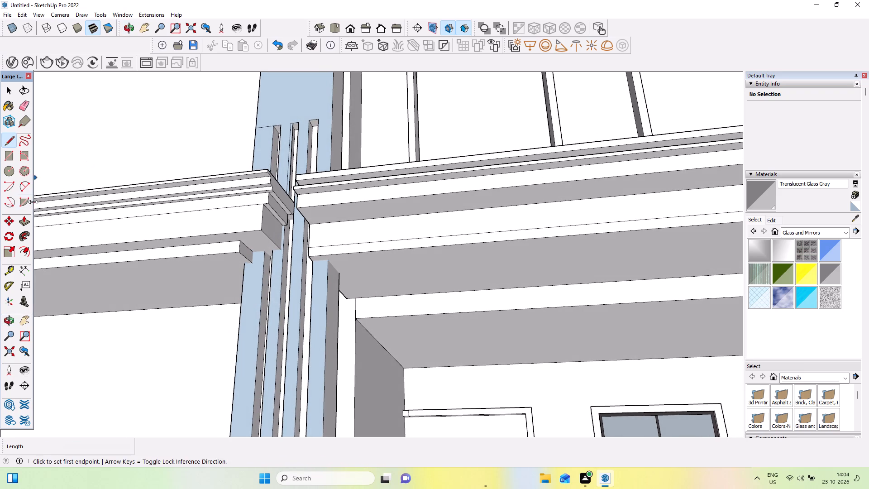
pyautogui.click(19, 224)
pyautogui.moveTo(378, 303); pyautogui.dragTo(373, 295)
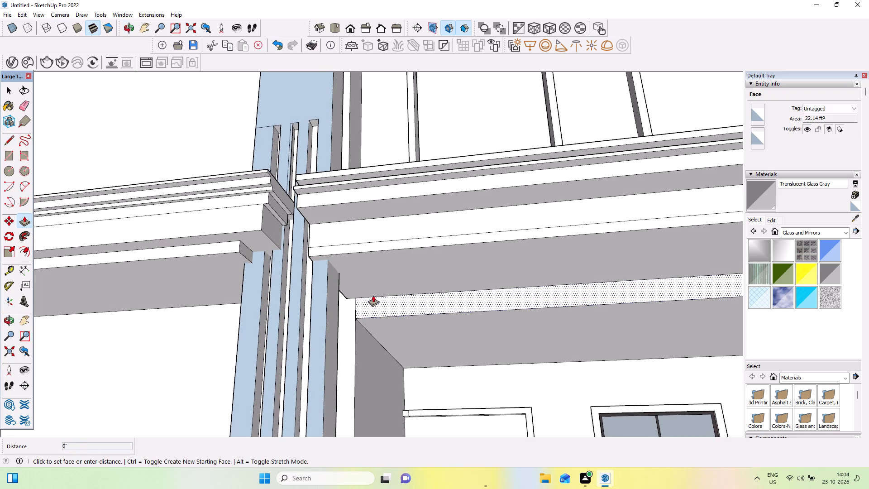
pyautogui.moveTo(373, 295); pyautogui.dragTo(358, 266)
pyautogui.scroll(-5, 351, 279)
pyautogui.scroll(1, 351, 280)
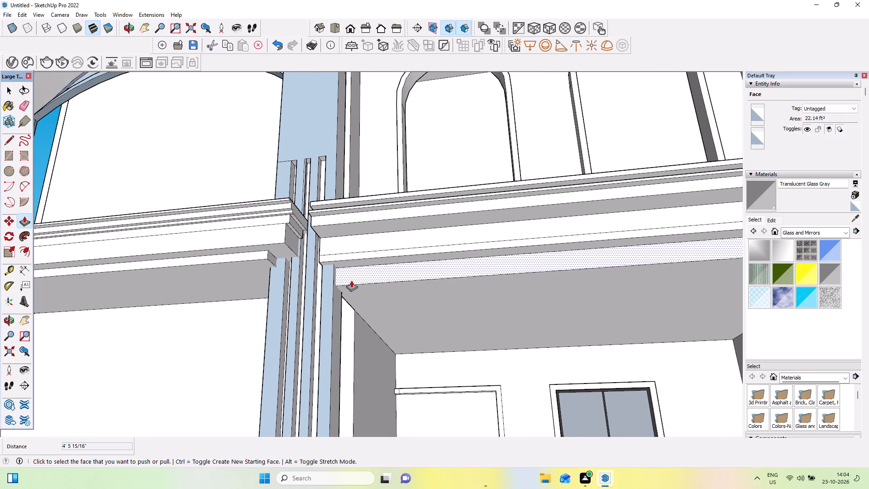
pyautogui.scroll(-5, 351, 280)
pyautogui.scroll(-4, 414, 288)
# Push the porch ceiling up beneath the balcony in two moves of about 7 7/16" and 6 9/16".
pyautogui.moveTo(487, 309); pyautogui.dragTo(533, 350, button='middle')
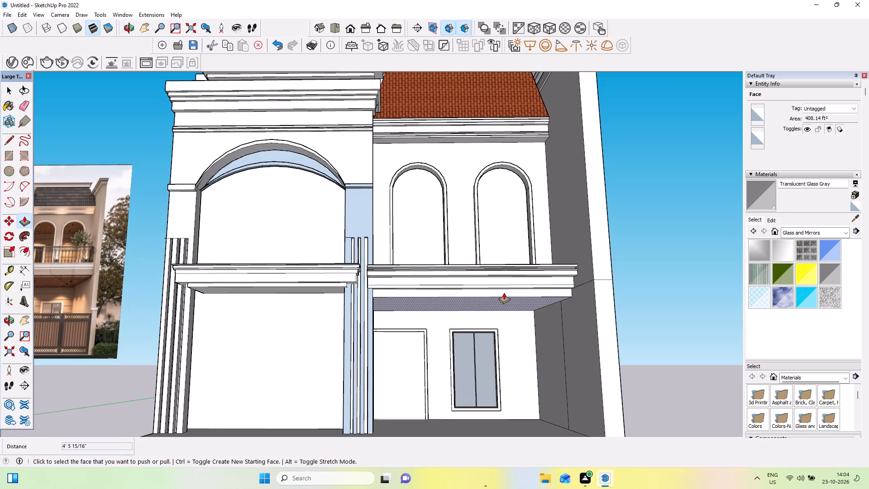
pyautogui.scroll(-2, 504, 292)
pyautogui.moveTo(489, 312); pyautogui.dragTo(492, 304)
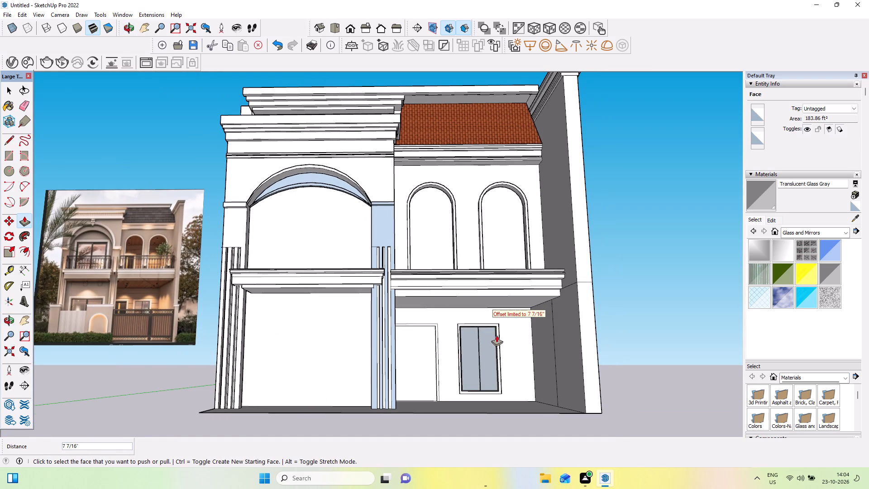
pyautogui.scroll(7, 410, 379)
pyautogui.moveTo(491, 211); pyautogui.dragTo(492, 203)
pyautogui.scroll(-7, 493, 241)
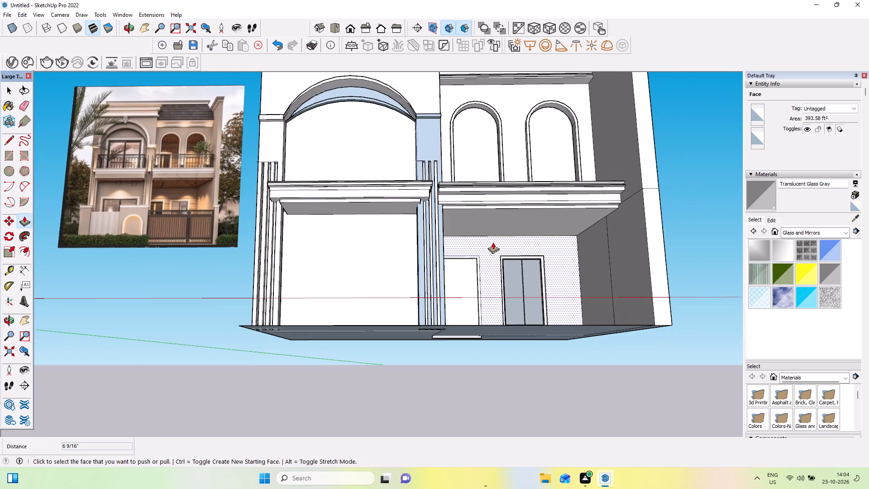
# Push the door panel in the porch's back wall inward by about 1' 7 15/16".
pyautogui.moveTo(520, 289); pyautogui.dragTo(483, 306, button='middle')
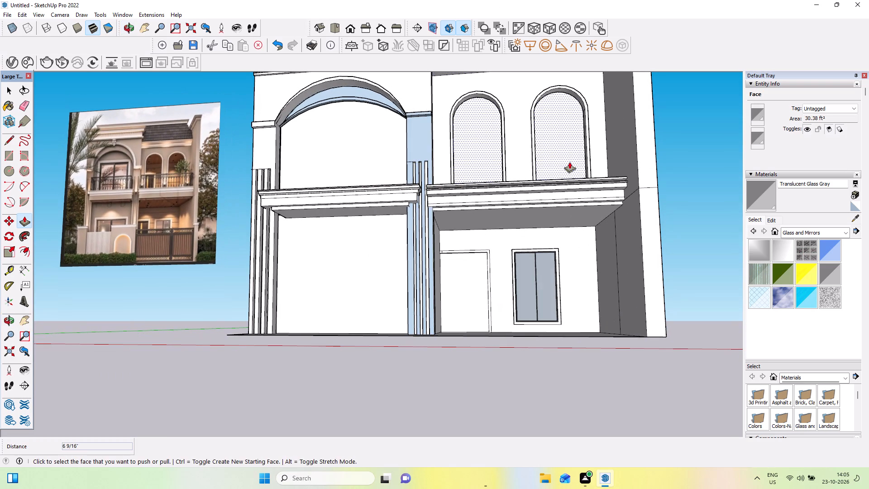
pyautogui.moveTo(569, 163); pyautogui.dragTo(521, 187, button='middle')
pyautogui.scroll(5, 465, 282)
pyautogui.moveTo(466, 282); pyautogui.dragTo(470, 282)
pyautogui.moveTo(439, 280); pyautogui.dragTo(479, 284, button='middle')
pyautogui.scroll(-4, 434, 214)
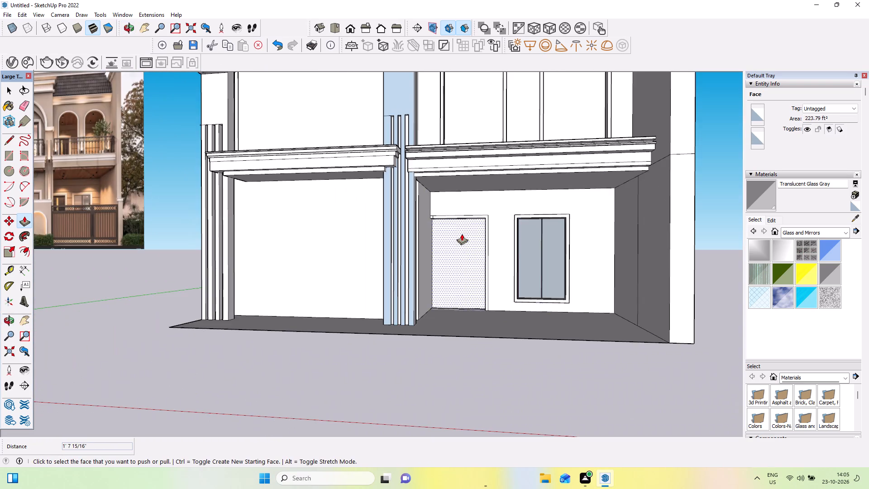
# Compare the modelled facade with the reference photo, examining the ground-floor walls and openings beneath the balconies.
pyautogui.moveTo(466, 235); pyautogui.dragTo(503, 255, button='middle')
pyautogui.scroll(-7, 503, 255)
pyautogui.scroll(2, 502, 102)
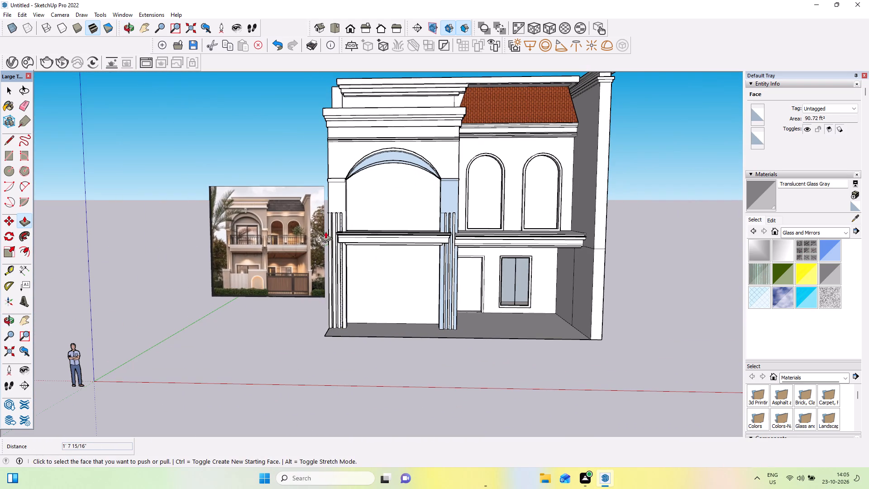
pyautogui.click(18, 321)
pyautogui.moveTo(229, 249); pyautogui.dragTo(185, 281)
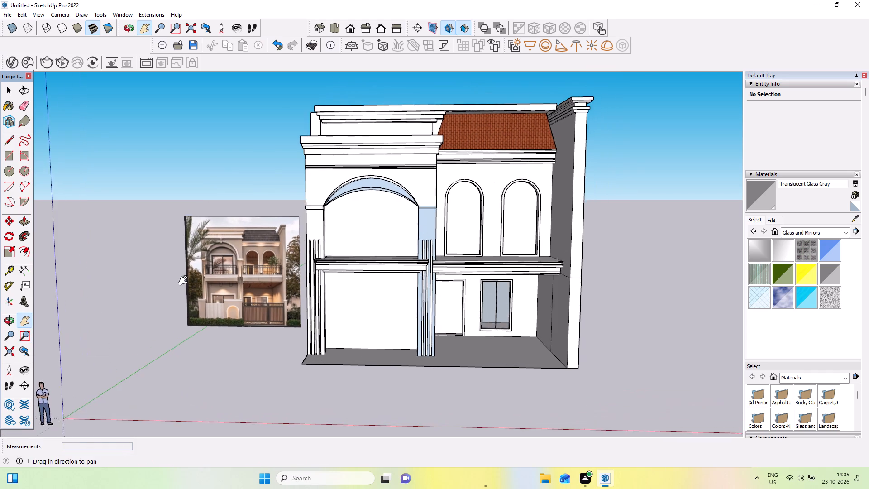
pyautogui.moveTo(185, 281); pyautogui.dragTo(175, 281)
pyautogui.moveTo(491, 226); pyautogui.dragTo(480, 195, button='middle')
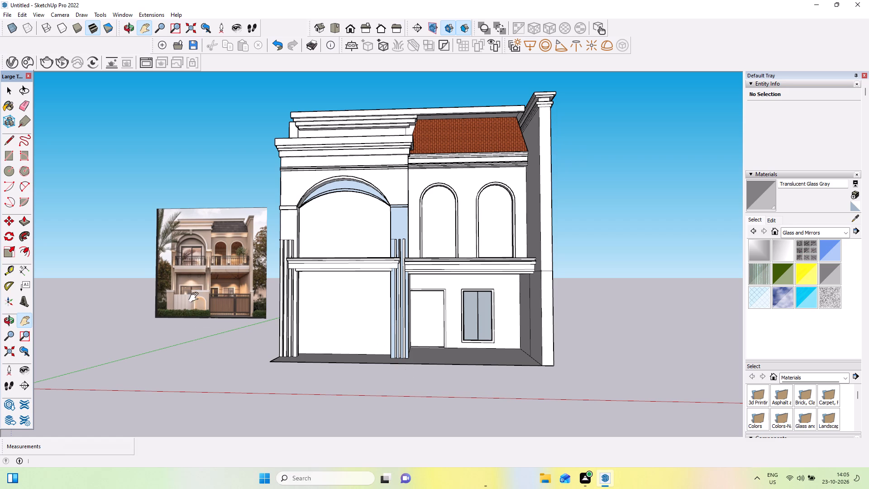
pyautogui.scroll(7, 196, 286)
pyautogui.moveTo(234, 315); pyautogui.dragTo(285, 319, button='middle')
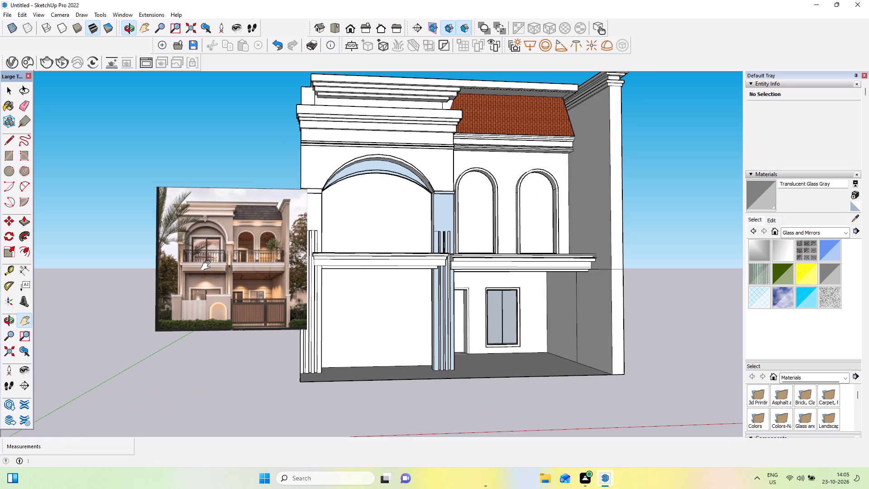
pyautogui.scroll(11, 208, 266)
pyautogui.scroll(-10, 208, 266)
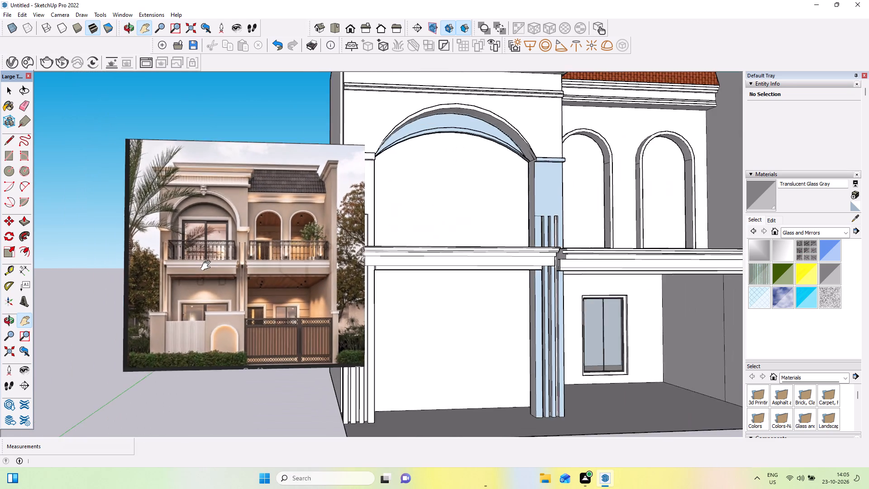
pyautogui.scroll(-2, 208, 266)
pyautogui.moveTo(343, 330); pyautogui.dragTo(328, 333, button='middle')
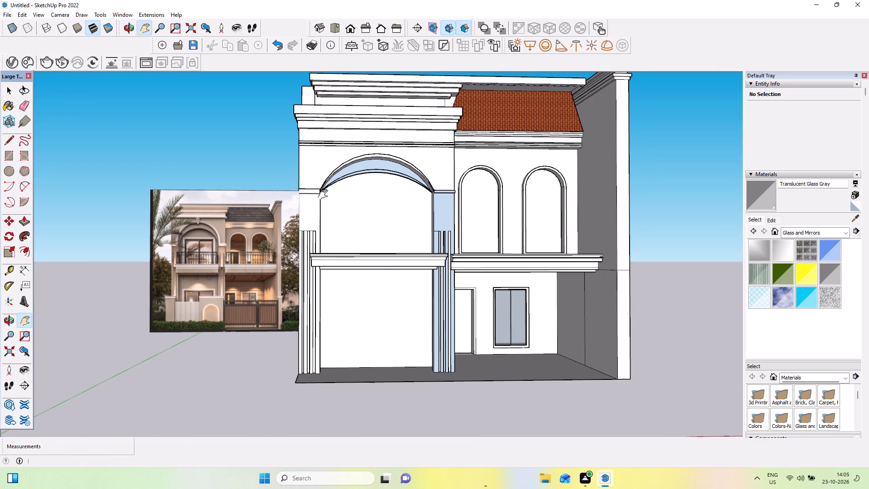
pyautogui.moveTo(411, 211); pyautogui.dragTo(367, 209)
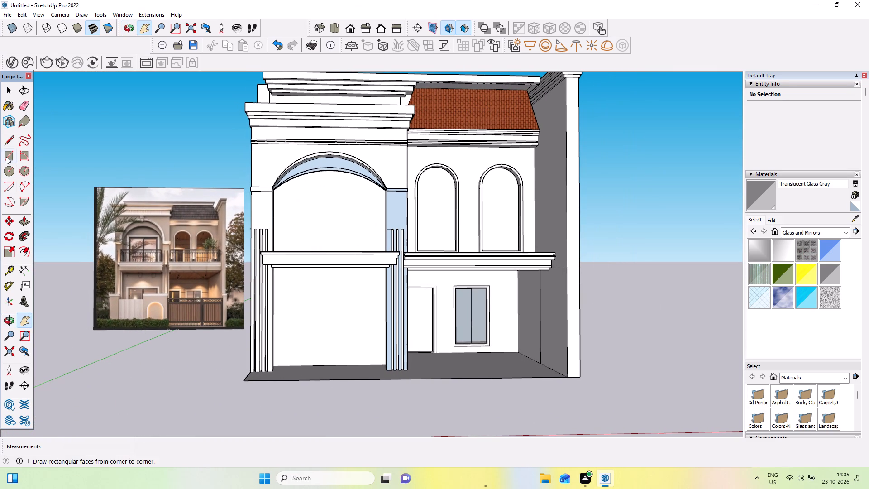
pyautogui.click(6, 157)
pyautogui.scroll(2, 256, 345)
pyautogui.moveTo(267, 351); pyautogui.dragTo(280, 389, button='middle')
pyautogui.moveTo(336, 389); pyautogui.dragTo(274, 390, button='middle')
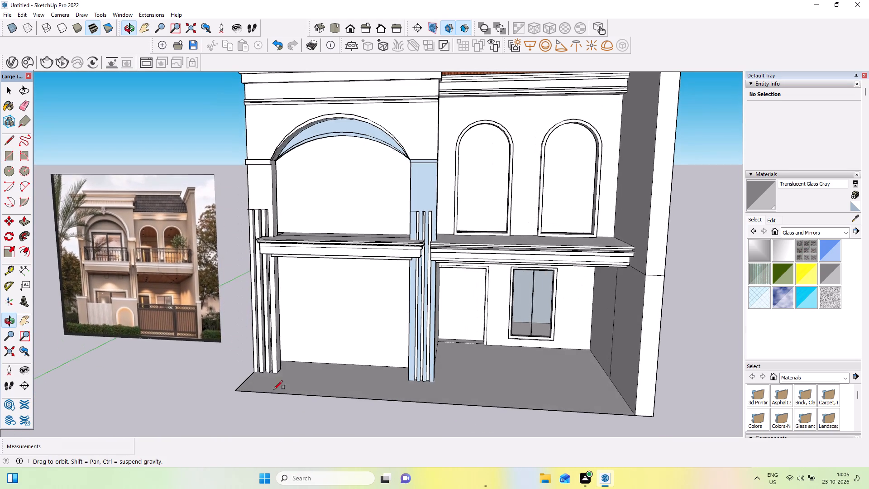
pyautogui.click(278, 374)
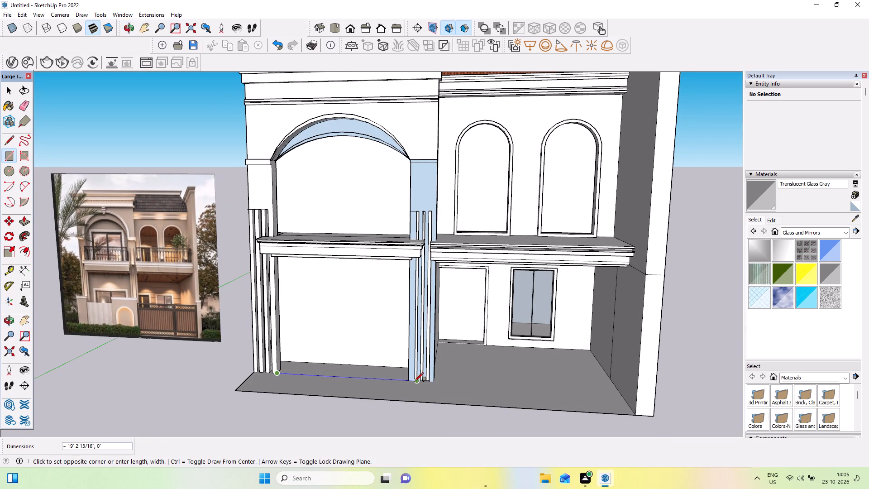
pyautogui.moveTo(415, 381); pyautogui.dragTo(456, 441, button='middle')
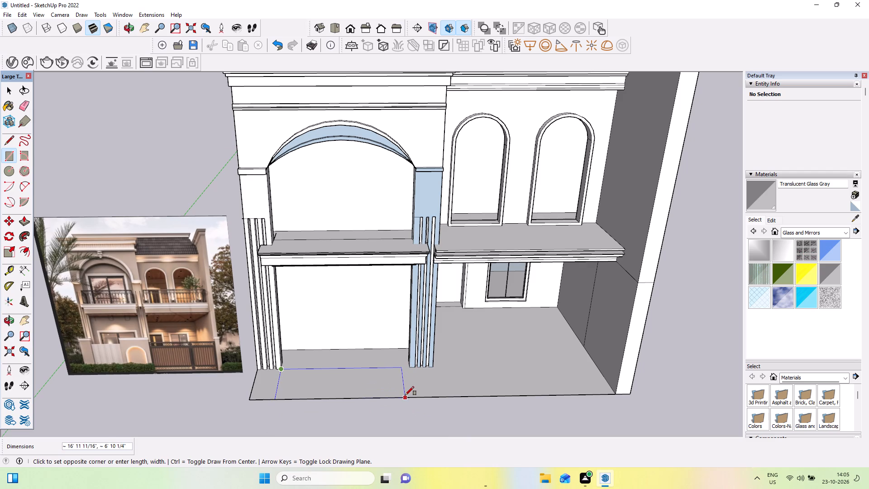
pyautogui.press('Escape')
# Draw a window rectangle about 12' 1 5/16" square, rising from the floor, on the ground-floor wall beneath the arched bay's balcony.
pyautogui.moveTo(406, 384); pyautogui.dragTo(423, 345, button='middle')
pyautogui.moveTo(108, 309); pyautogui.dragTo(127, 360, button='middle')
pyautogui.moveTo(304, 360); pyautogui.dragTo(291, 309, button='middle')
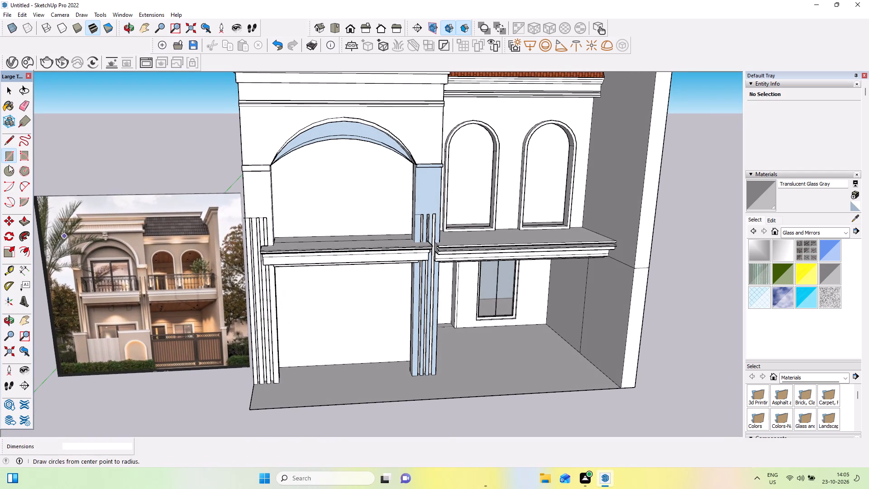
pyautogui.click(9, 157)
pyautogui.moveTo(386, 352); pyautogui.dragTo(387, 288, button='middle')
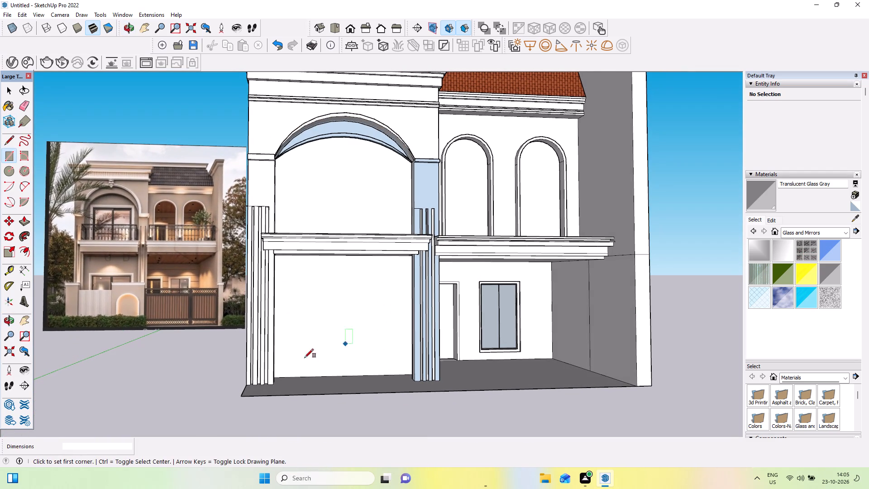
pyautogui.click(308, 378)
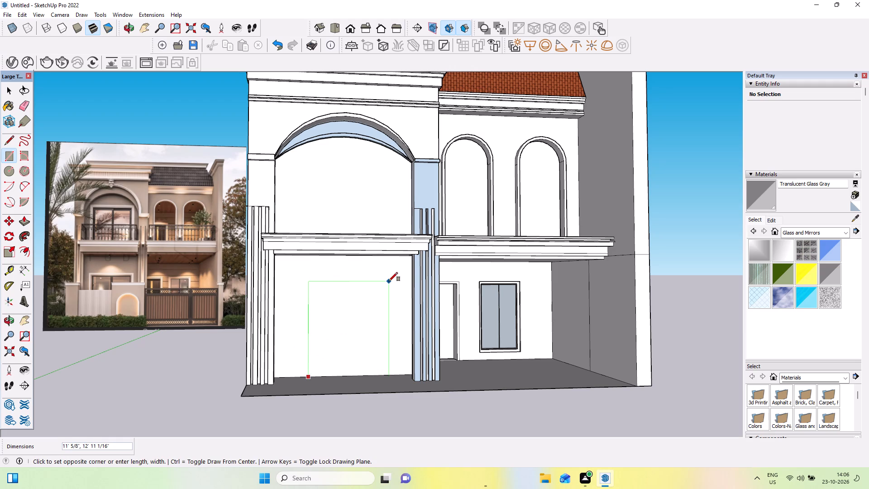
pyautogui.press('Escape')
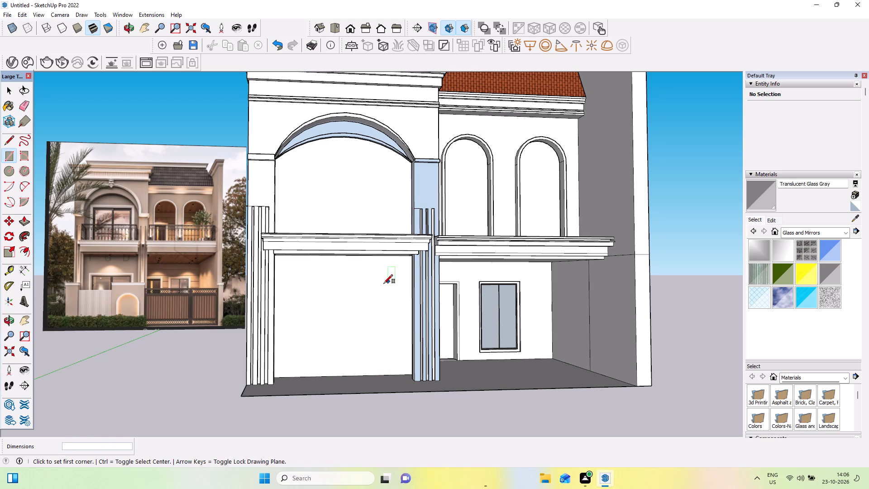
pyautogui.click(294, 377)
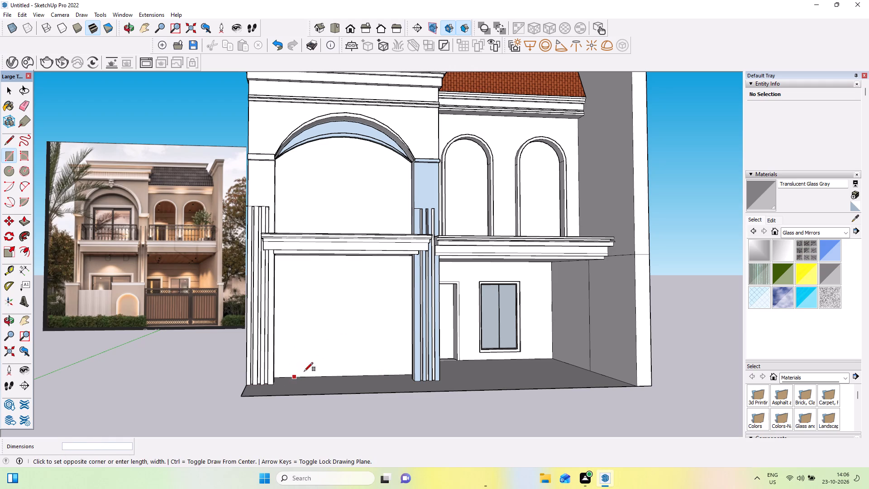
pyautogui.click(383, 288)
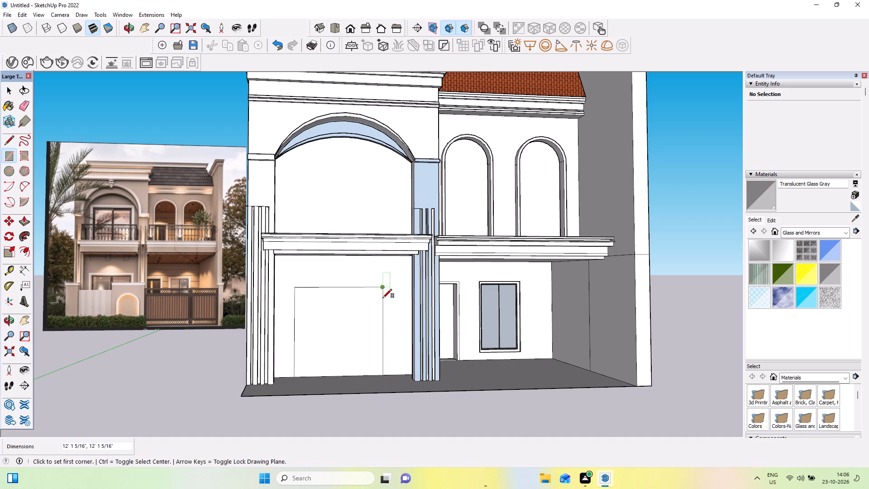
# Check the ground-floor window in the reference photo and offset the new rectangle's outline inward to form a narrow frame band.
pyautogui.moveTo(389, 318); pyautogui.dragTo(411, 328, button='middle')
pyautogui.scroll(14, 92, 321)
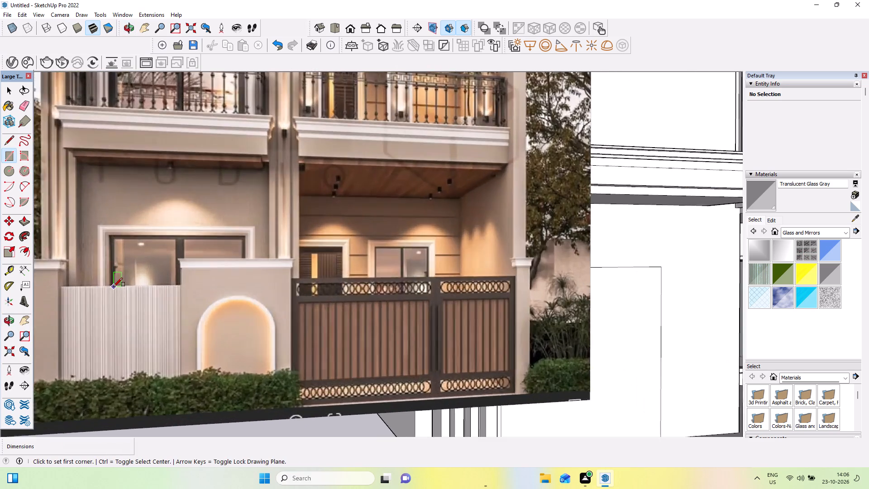
pyautogui.scroll(3, 114, 287)
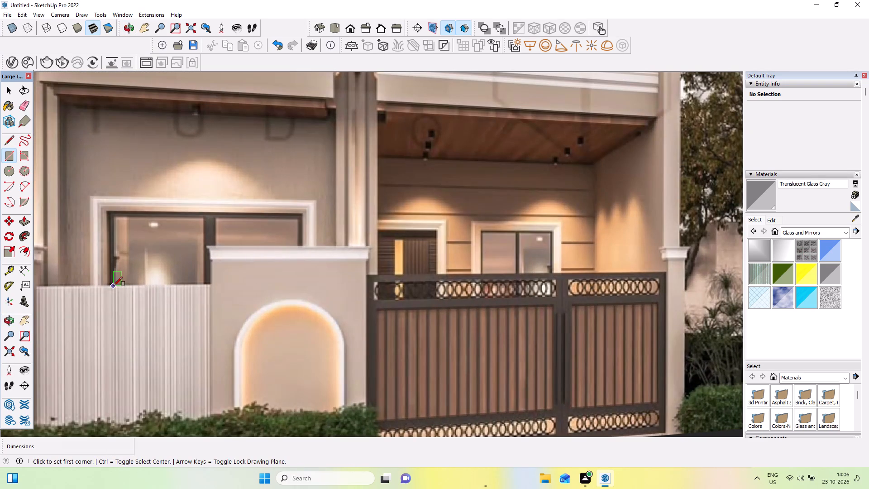
pyautogui.scroll(-16, 114, 286)
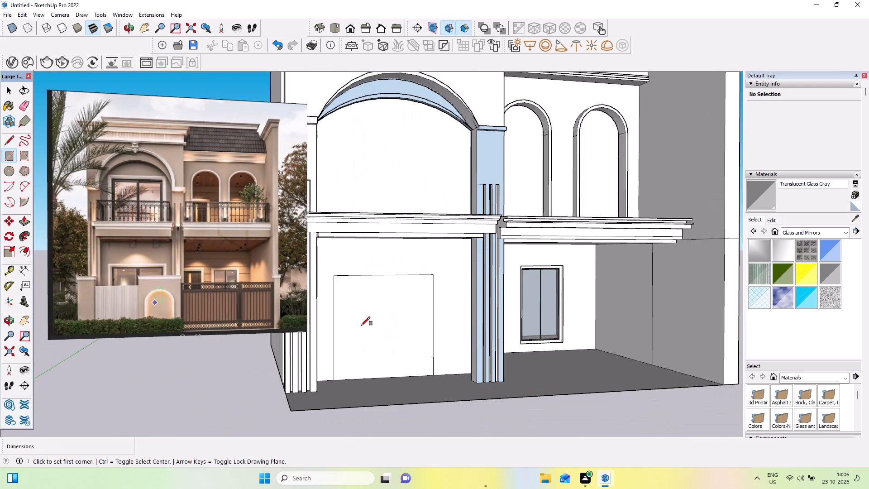
pyautogui.moveTo(399, 337); pyautogui.dragTo(373, 337, button='middle')
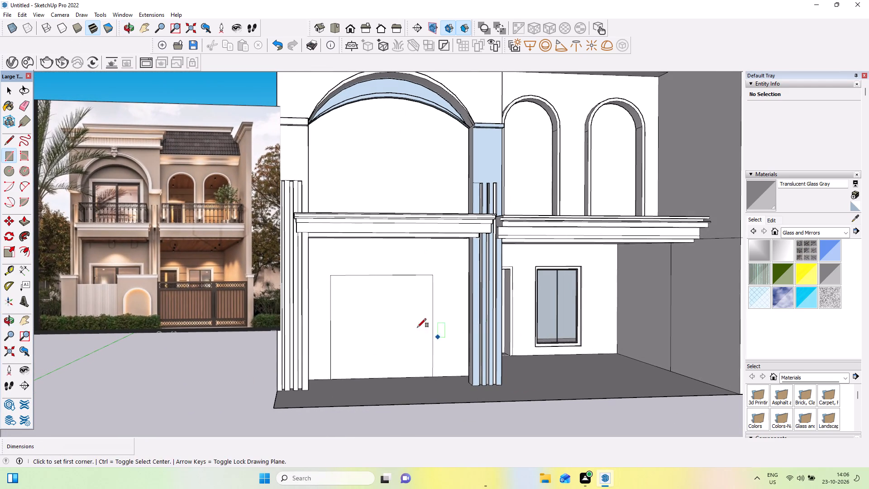
pyautogui.click(24, 247)
pyautogui.moveTo(386, 340); pyautogui.dragTo(367, 342)
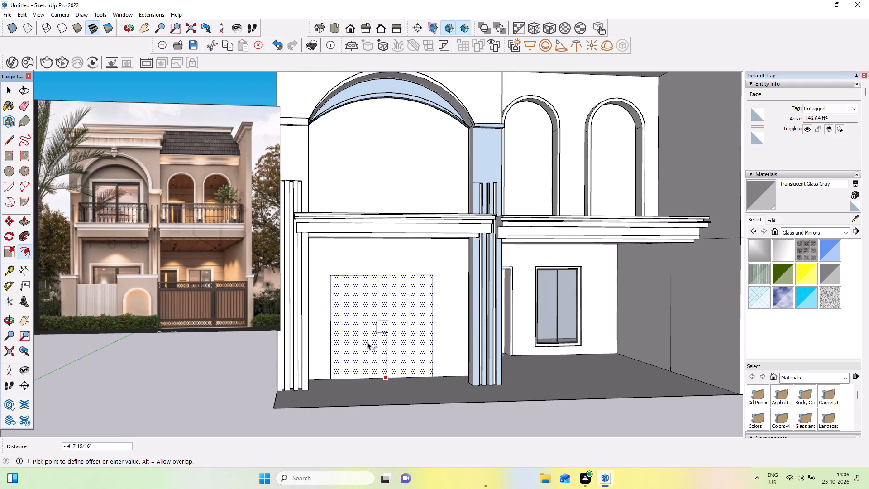
pyautogui.moveTo(367, 342); pyautogui.dragTo(295, 377)
# Offset the inner panel's outline outward past the original rectangle to add a second narrow frame band around it.
pyautogui.scroll(6, 386, 268)
pyautogui.moveTo(386, 268); pyautogui.dragTo(387, 278, button='middle')
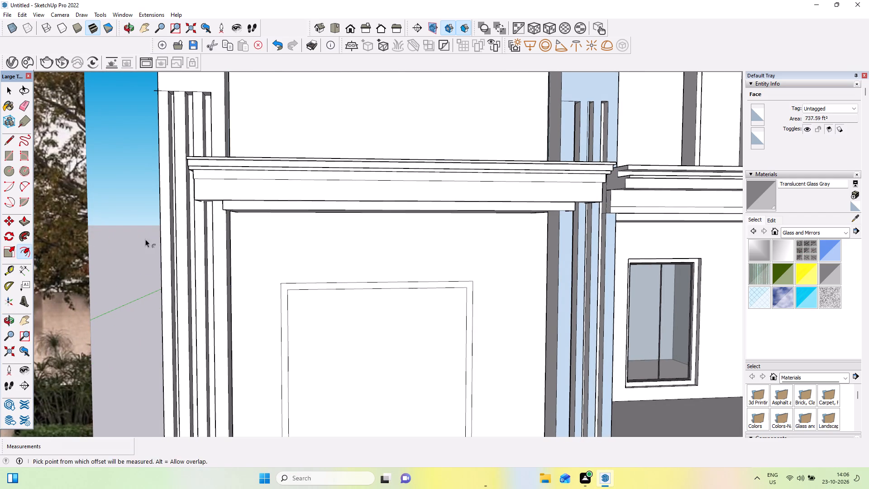
pyautogui.click(19, 251)
pyautogui.moveTo(393, 363); pyautogui.dragTo(481, 350)
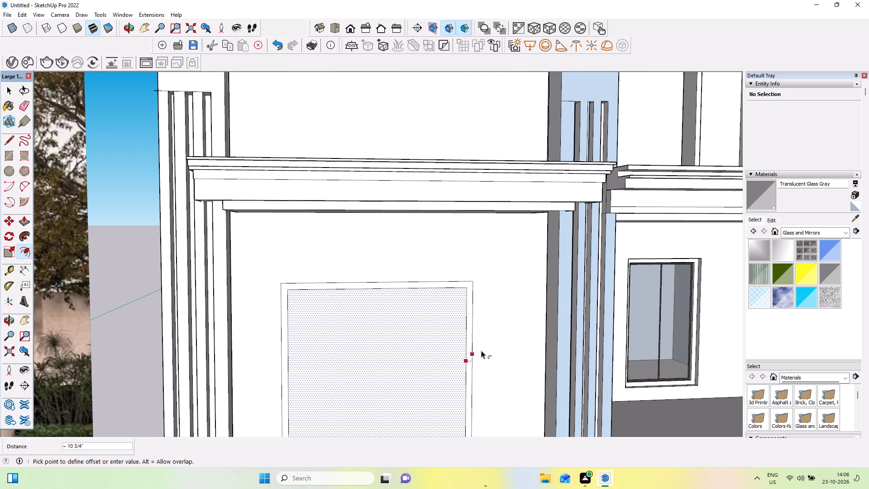
pyautogui.moveTo(481, 350); pyautogui.dragTo(478, 353)
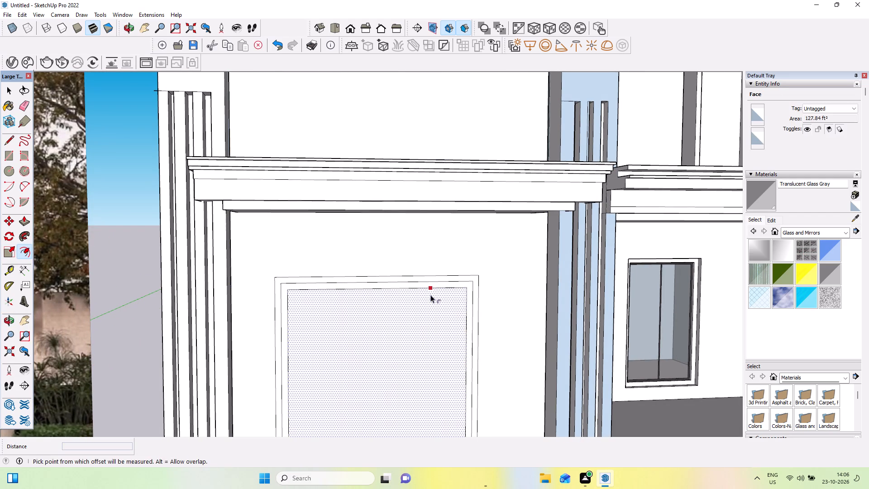
# Pull the inner frame band forward from the wall and bring the outer band out flush with it, about 2 3/16".
pyautogui.click(22, 219)
pyautogui.click(370, 288)
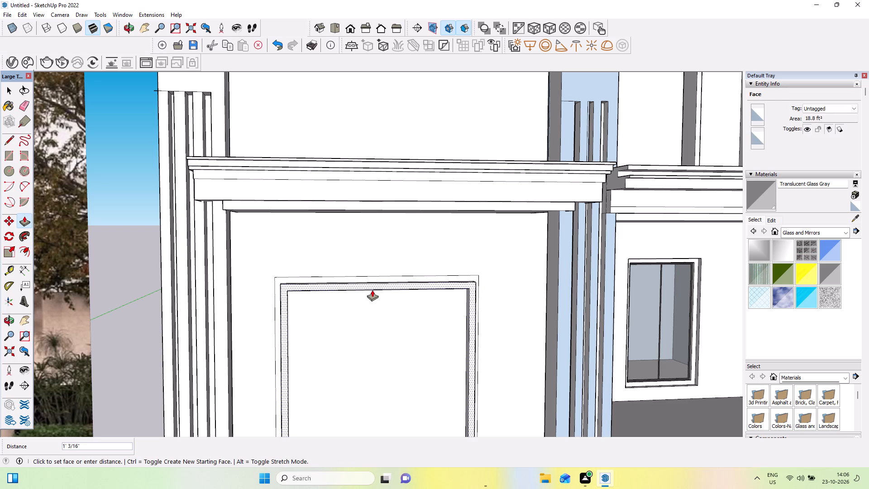
pyautogui.scroll(4, 278, 282)
pyautogui.moveTo(299, 302); pyautogui.dragTo(349, 329, button='middle')
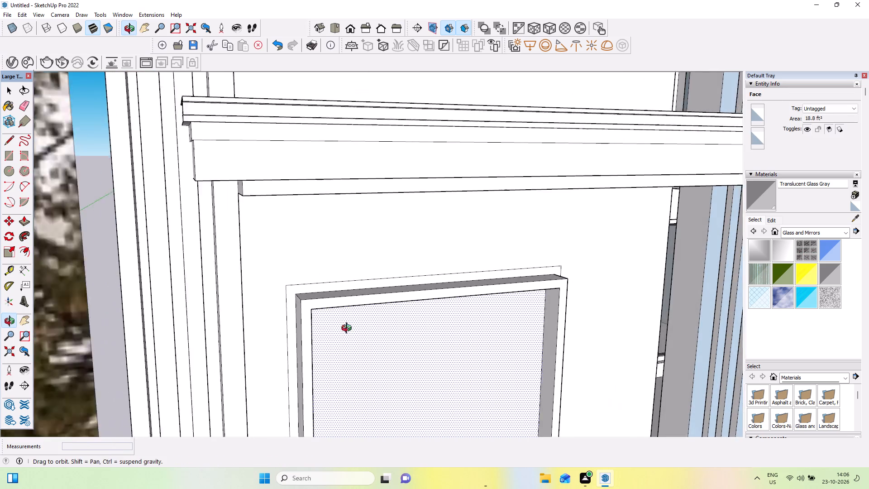
pyautogui.moveTo(349, 329); pyautogui.dragTo(358, 331, button='middle')
pyautogui.moveTo(311, 324); pyautogui.dragTo(305, 320)
pyautogui.scroll(3, 307, 288)
pyautogui.click(307, 288)
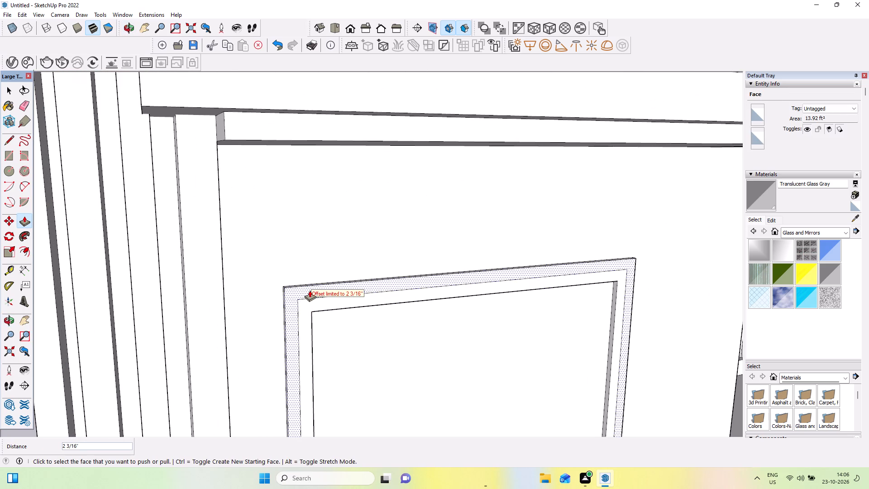
# Pull the inner frame band forward by about a further 13/16" to step it out from the outer band.
pyautogui.scroll(8, 310, 290)
pyautogui.moveTo(325, 311); pyautogui.dragTo(331, 324, button='middle')
pyautogui.click(302, 315)
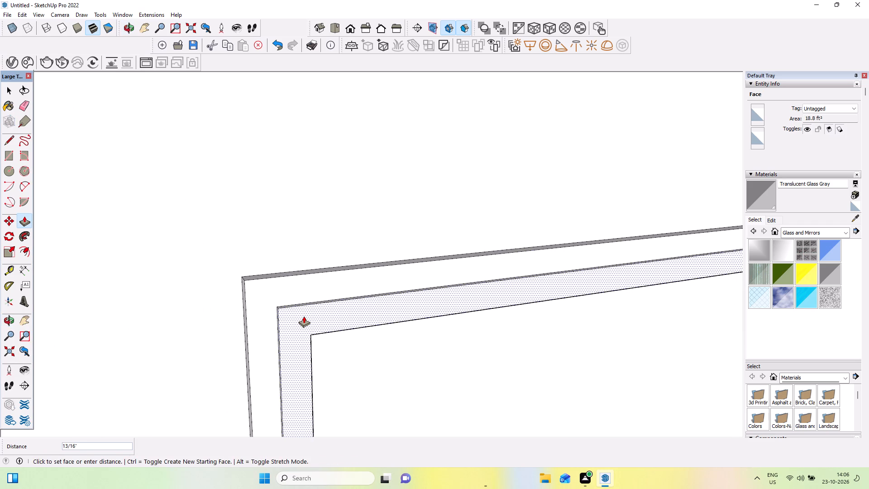
# Offset the window panel's outline inward inside the stepped frame to create a narrow inner sash border.
pyautogui.scroll(-17, 304, 281)
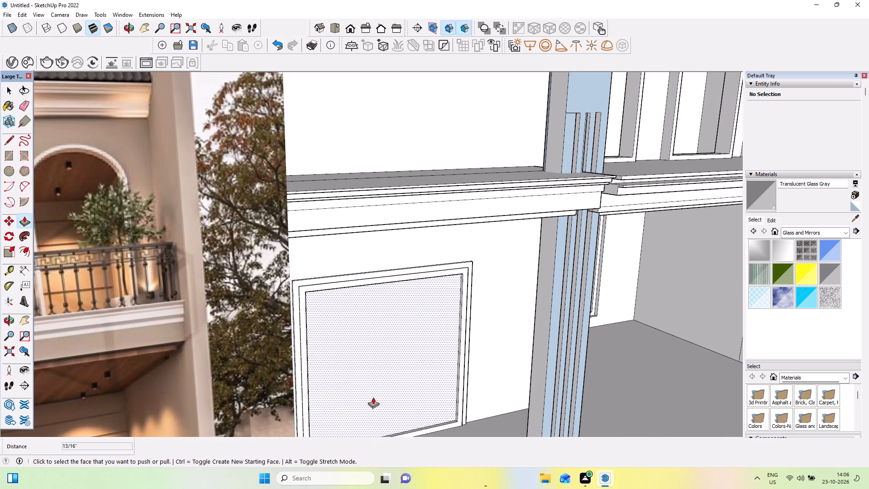
pyautogui.scroll(-3, 455, 231)
pyautogui.moveTo(464, 351); pyautogui.dragTo(389, 314, button='middle')
pyautogui.scroll(4, 334, 270)
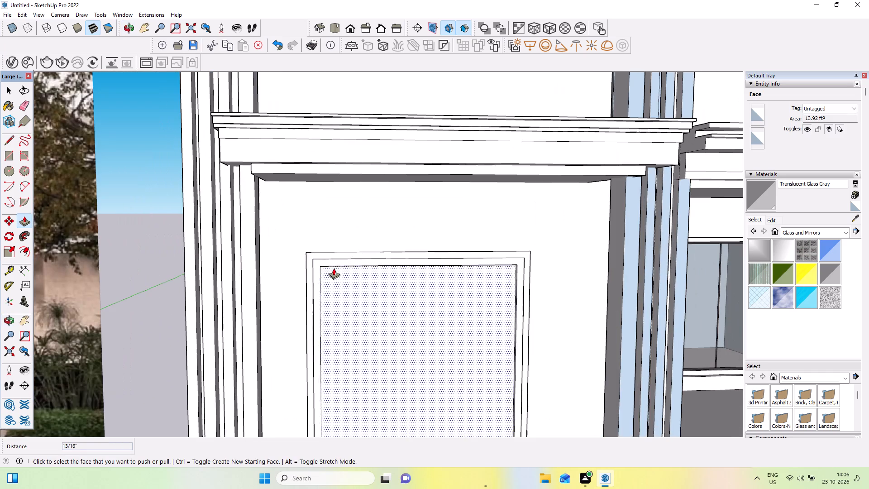
pyautogui.moveTo(360, 259); pyautogui.dragTo(367, 272, button='middle')
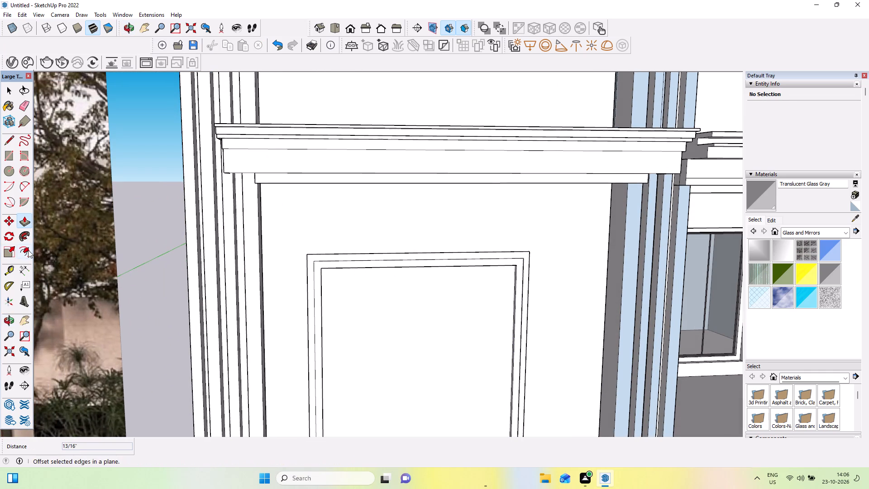
pyautogui.click(28, 248)
pyautogui.moveTo(410, 314); pyautogui.dragTo(435, 283)
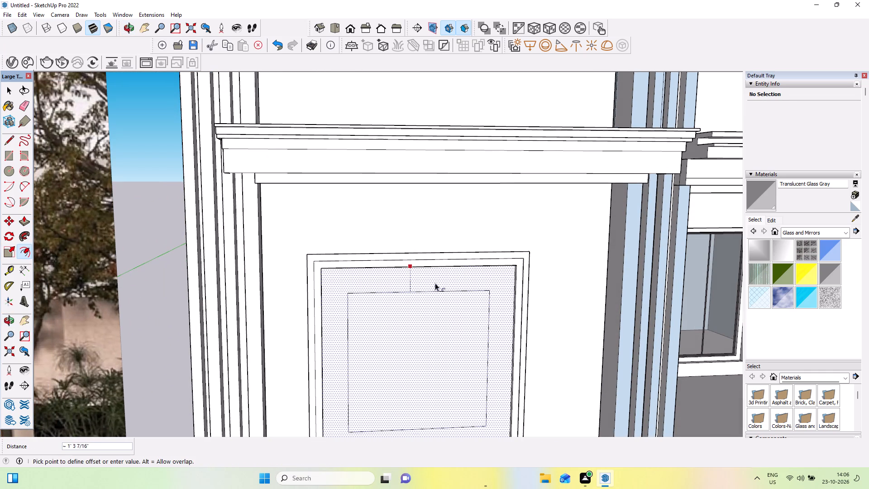
pyautogui.moveTo(435, 283); pyautogui.dragTo(462, 270)
pyautogui.scroll(4, 422, 263)
pyautogui.moveTo(420, 268); pyautogui.dragTo(454, 244, button='middle')
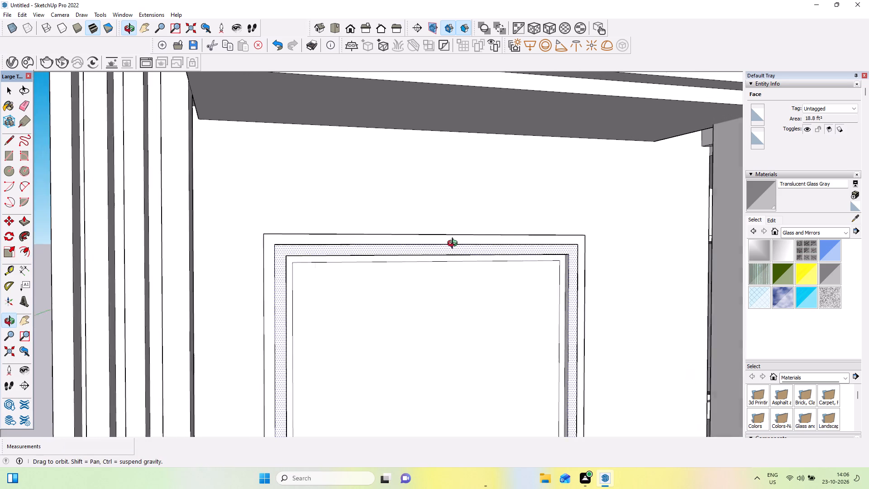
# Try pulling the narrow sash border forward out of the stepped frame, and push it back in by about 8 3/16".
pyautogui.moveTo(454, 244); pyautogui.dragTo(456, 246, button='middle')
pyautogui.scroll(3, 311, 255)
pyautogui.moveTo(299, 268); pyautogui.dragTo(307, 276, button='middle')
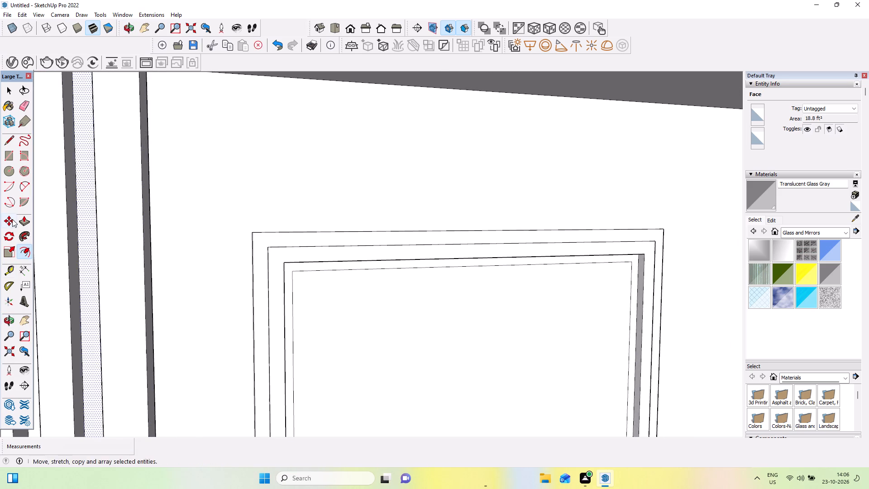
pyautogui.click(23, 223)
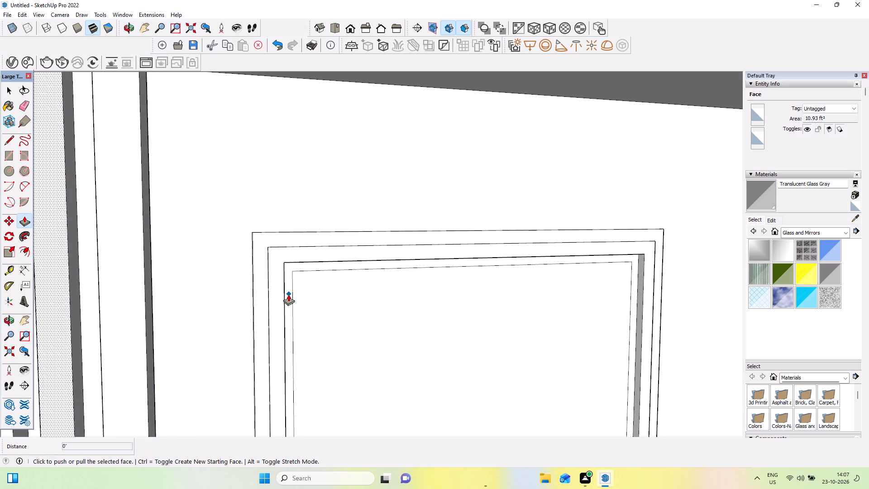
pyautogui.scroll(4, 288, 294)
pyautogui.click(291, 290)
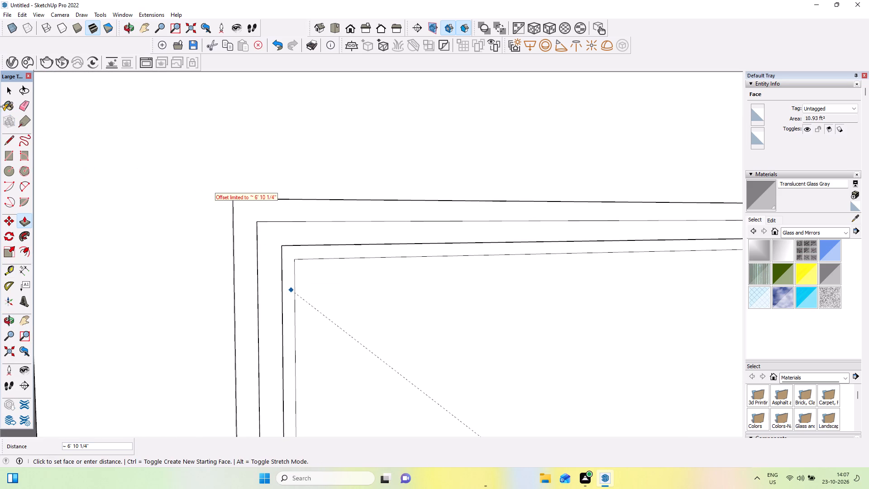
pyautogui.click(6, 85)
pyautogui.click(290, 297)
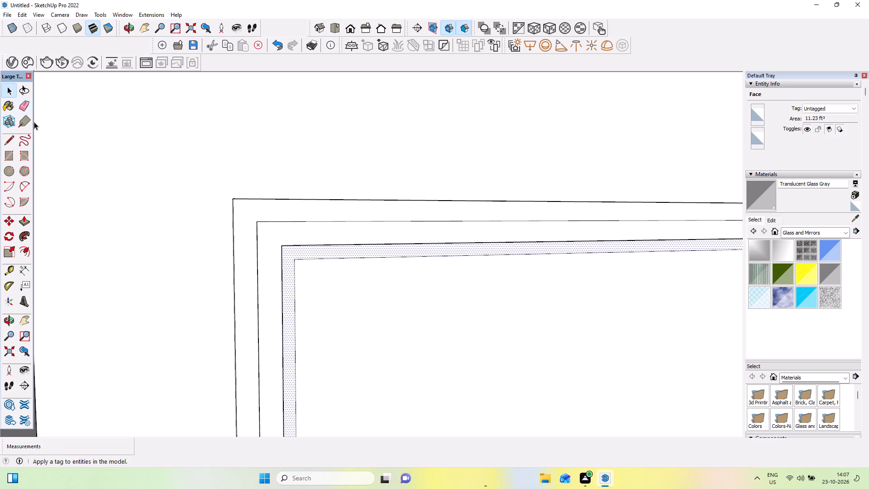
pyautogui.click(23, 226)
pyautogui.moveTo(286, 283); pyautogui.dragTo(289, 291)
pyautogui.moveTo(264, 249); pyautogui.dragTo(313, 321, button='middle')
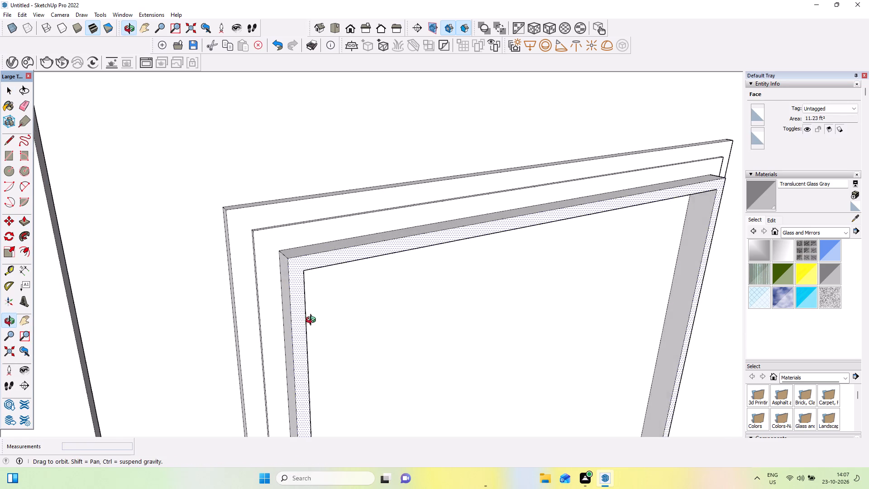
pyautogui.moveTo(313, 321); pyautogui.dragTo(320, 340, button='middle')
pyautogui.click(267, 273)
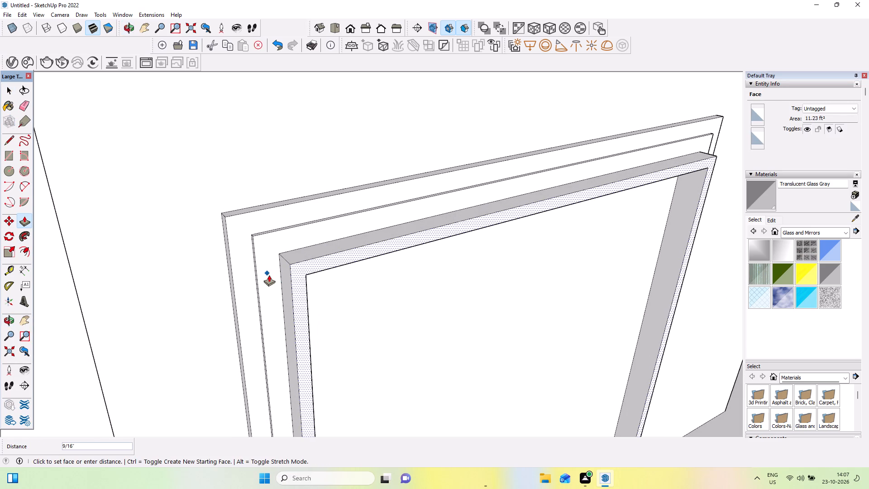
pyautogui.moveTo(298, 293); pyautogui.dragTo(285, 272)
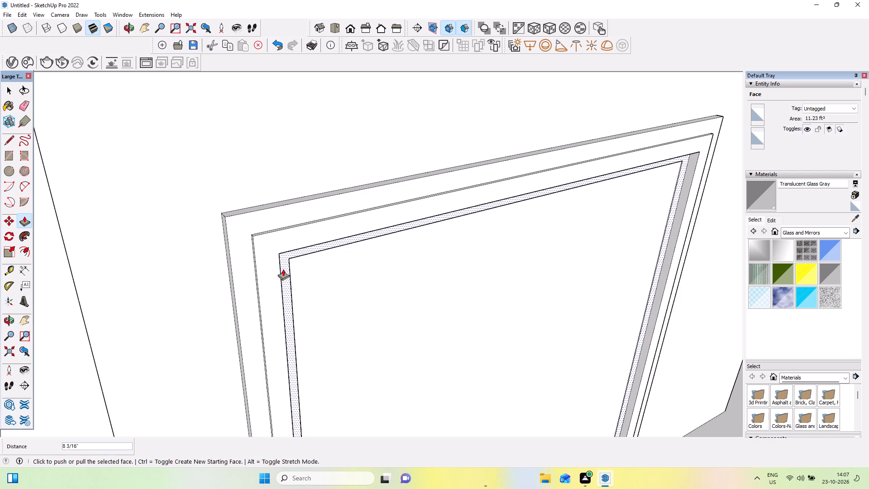
# Pull the recessed sash border forward inside the stepped frame by about 1 11/16".
pyautogui.moveTo(336, 262); pyautogui.dragTo(133, 175, button='middle')
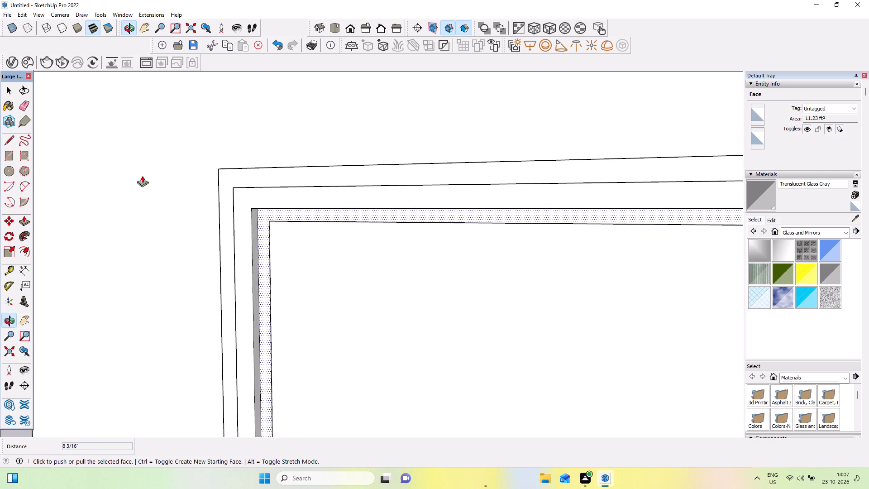
pyautogui.moveTo(260, 241); pyautogui.dragTo(255, 244)
pyautogui.click(269, 177)
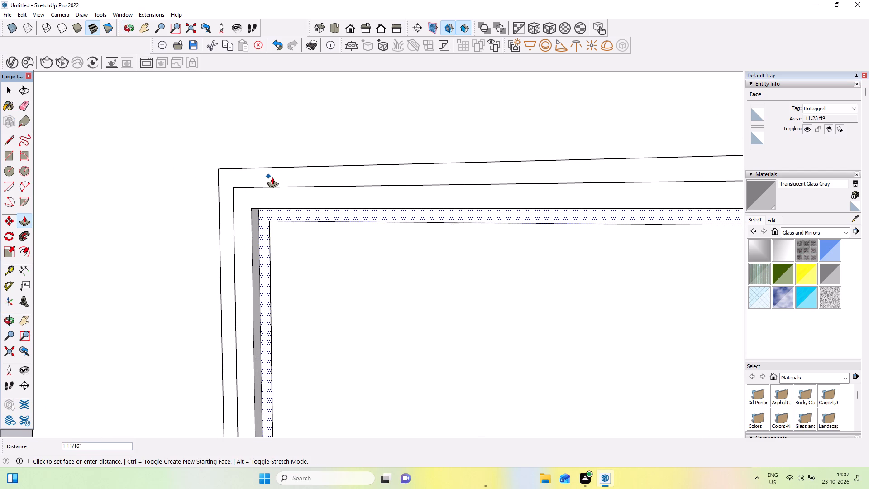
# Push the window's outermost frame band back toward the wall by about 1 11/16".
pyautogui.click(10, 88)
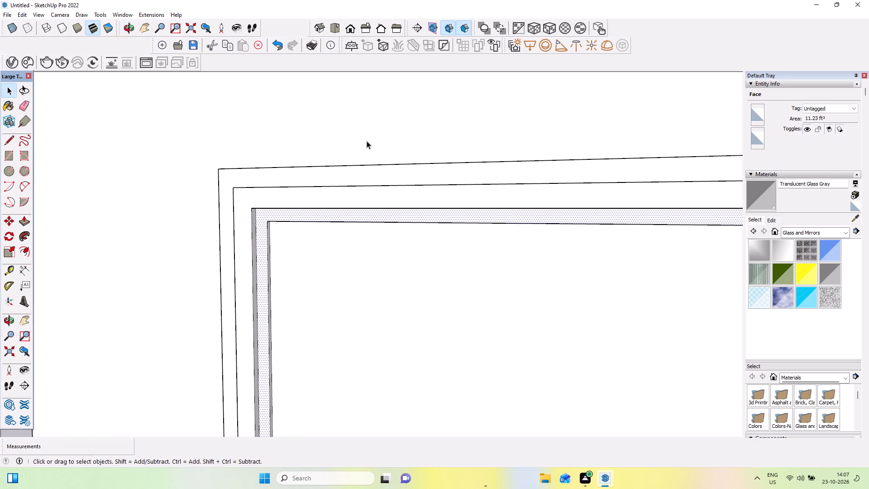
pyautogui.click(336, 179)
pyautogui.click(19, 220)
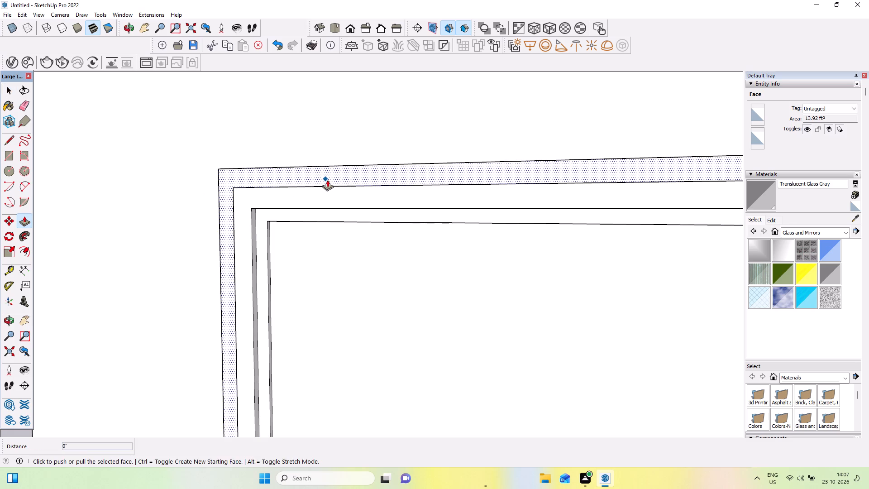
pyautogui.moveTo(327, 180); pyautogui.dragTo(331, 175)
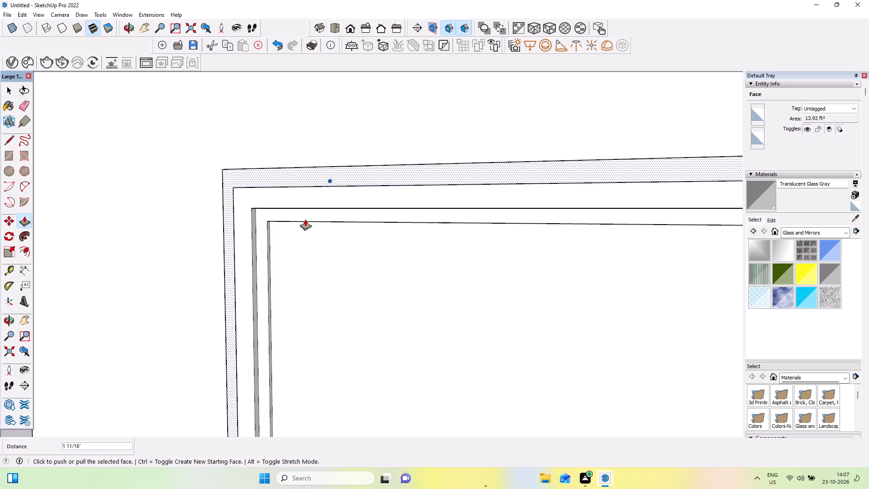
# Examine the modelled ground-floor window against the window frame and panes in the reference photo.
pyautogui.moveTo(303, 243); pyautogui.dragTo(334, 241, button='middle')
pyautogui.scroll(-16, 334, 243)
pyautogui.moveTo(400, 341); pyautogui.dragTo(420, 355, button='middle')
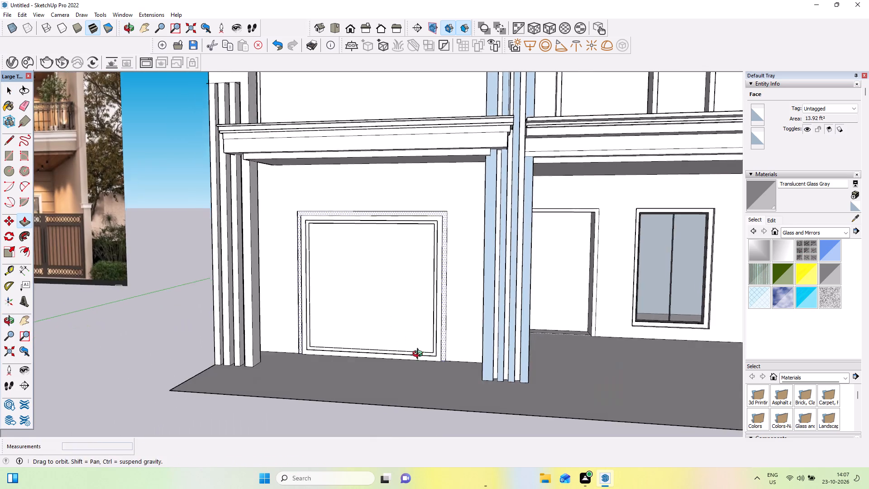
pyautogui.moveTo(420, 355); pyautogui.dragTo(460, 364, button='middle')
pyautogui.scroll(13, 341, 352)
pyautogui.moveTo(316, 356); pyautogui.dragTo(317, 365, button='middle')
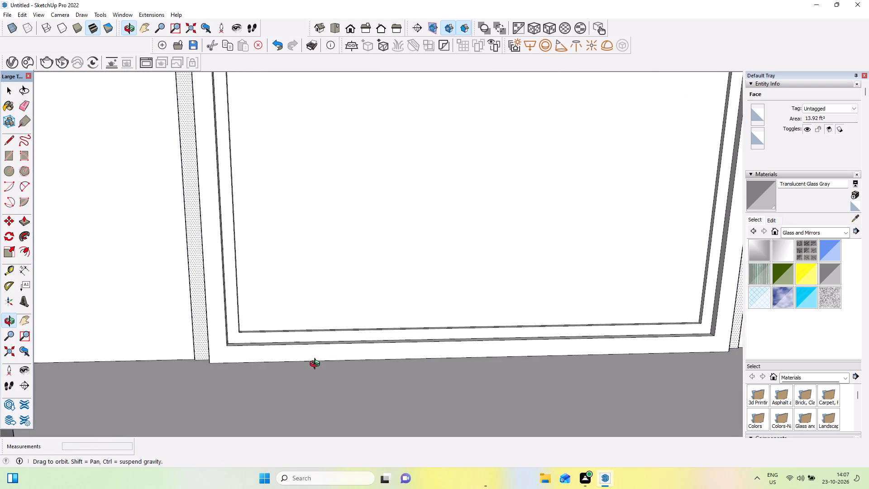
pyautogui.moveTo(317, 365); pyautogui.dragTo(317, 369, button='middle')
pyautogui.scroll(-20, 317, 369)
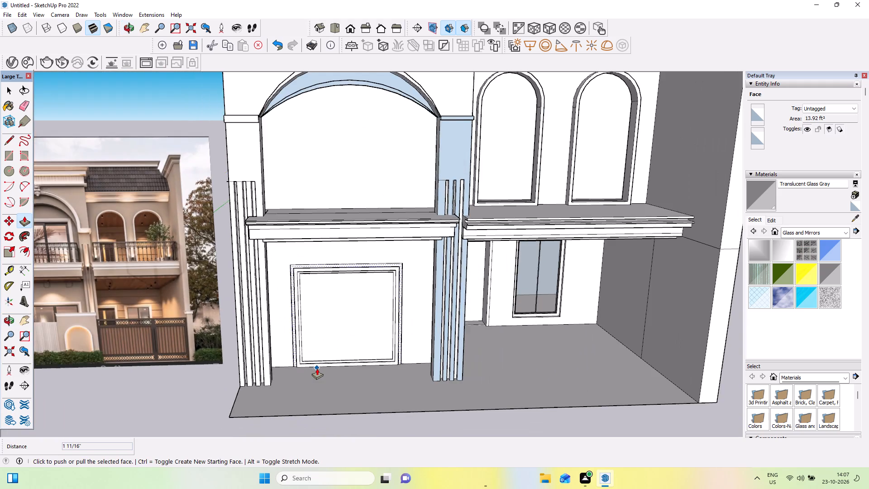
pyautogui.moveTo(316, 368); pyautogui.dragTo(314, 353, button='middle')
pyautogui.scroll(3, 291, 319)
pyautogui.moveTo(301, 320); pyautogui.dragTo(311, 303, button='middle')
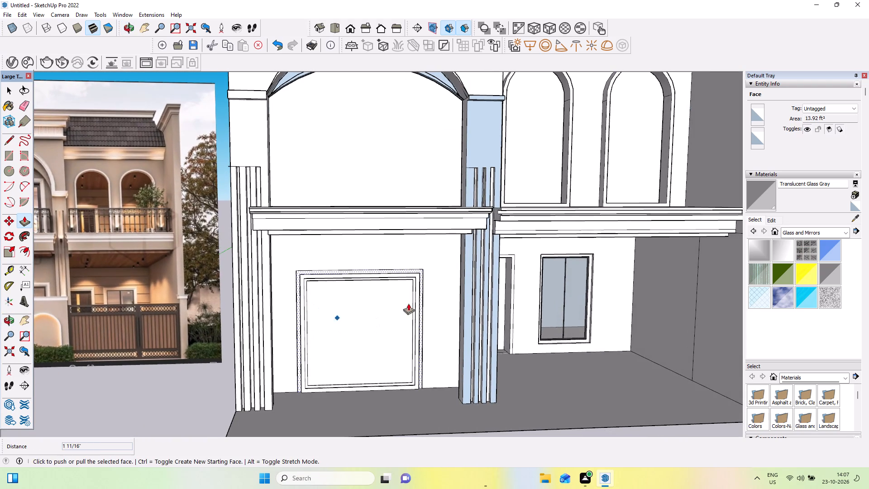
pyautogui.scroll(3, 10, 311)
pyautogui.scroll(-7, 106, 290)
pyautogui.scroll(2, 64, 302)
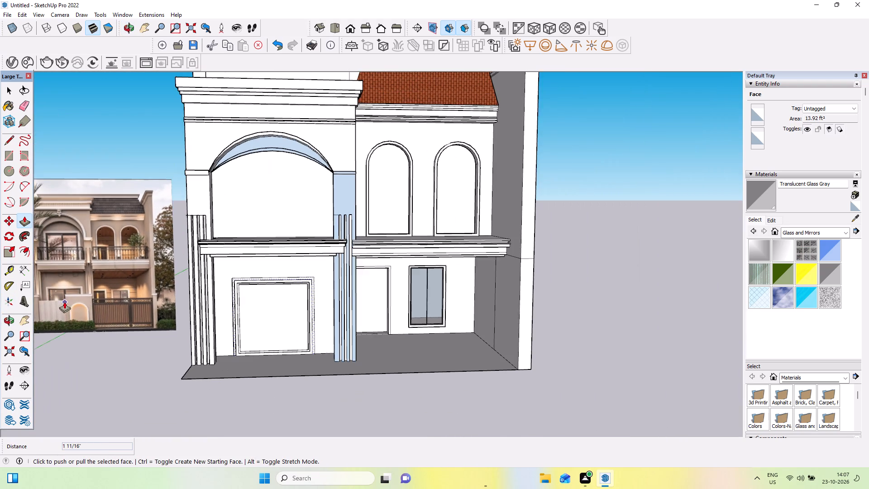
pyautogui.scroll(2, 64, 302)
pyautogui.scroll(-1, 58, 297)
pyautogui.scroll(10, 58, 297)
pyautogui.scroll(-1, 58, 296)
pyautogui.scroll(8, 58, 296)
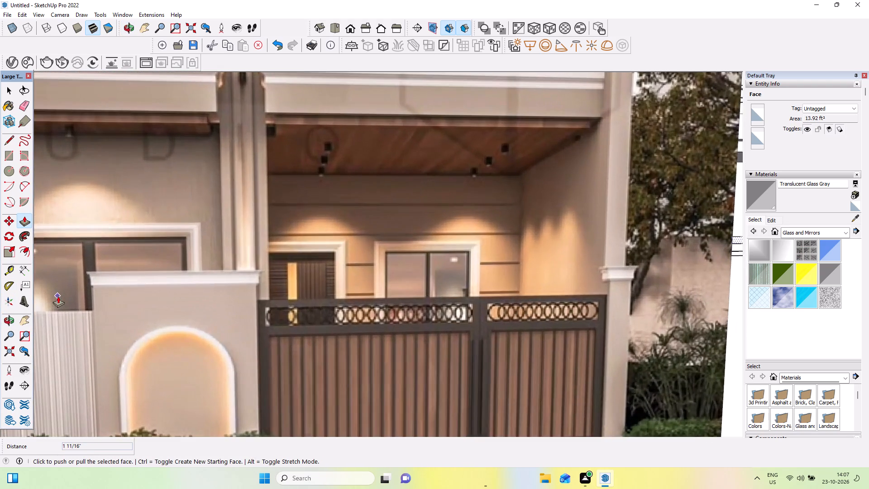
pyautogui.scroll(-1, 58, 296)
pyautogui.scroll(1, 58, 296)
pyautogui.scroll(-20, 58, 296)
pyautogui.scroll(-1, 58, 296)
pyautogui.moveTo(372, 290); pyautogui.dragTo(370, 278, button='middle')
pyautogui.scroll(3, 283, 298)
pyautogui.middleClick(286, 297)
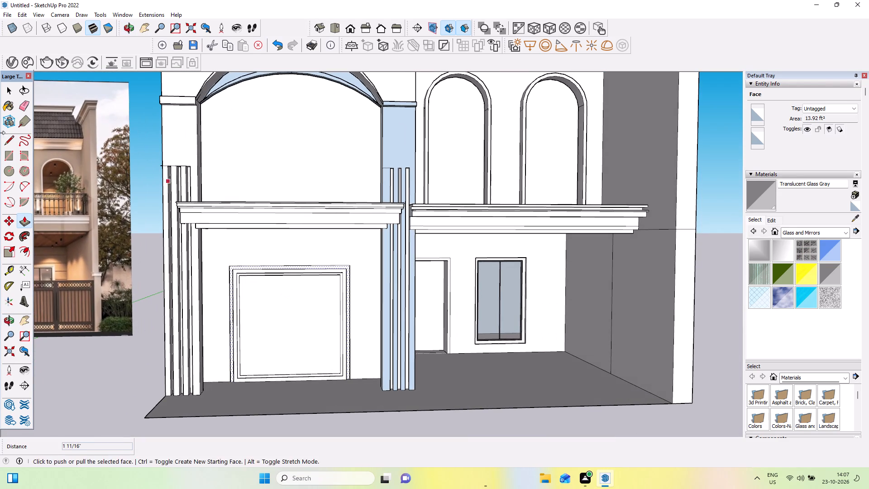
# Offset the outermost frame band's outlines by about 11", adding a further outline inside the window's sash border.
pyautogui.click(10, 157)
pyautogui.moveTo(268, 279); pyautogui.dragTo(282, 241, button='middle')
pyautogui.scroll(7, 268, 306)
pyautogui.moveTo(268, 306); pyautogui.dragTo(241, 326, button='middle')
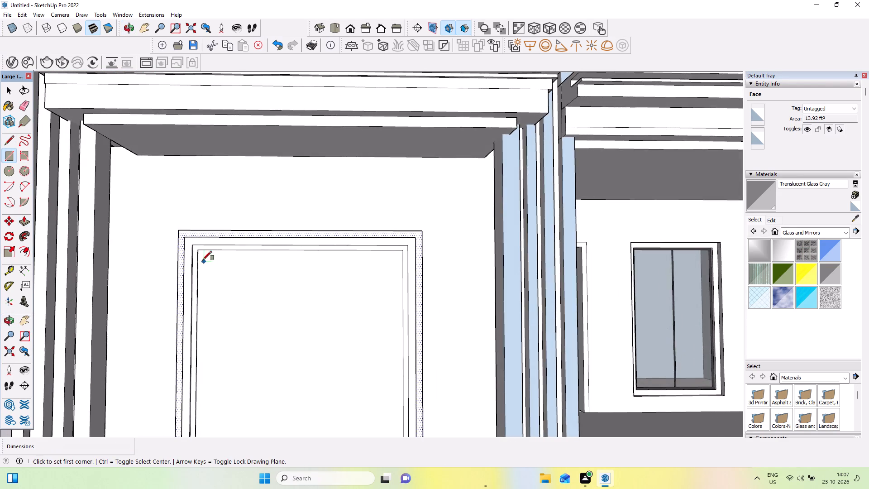
pyautogui.scroll(7, 203, 260)
pyautogui.moveTo(189, 267); pyautogui.dragTo(181, 258, button='middle')
pyautogui.scroll(-2, 247, 258)
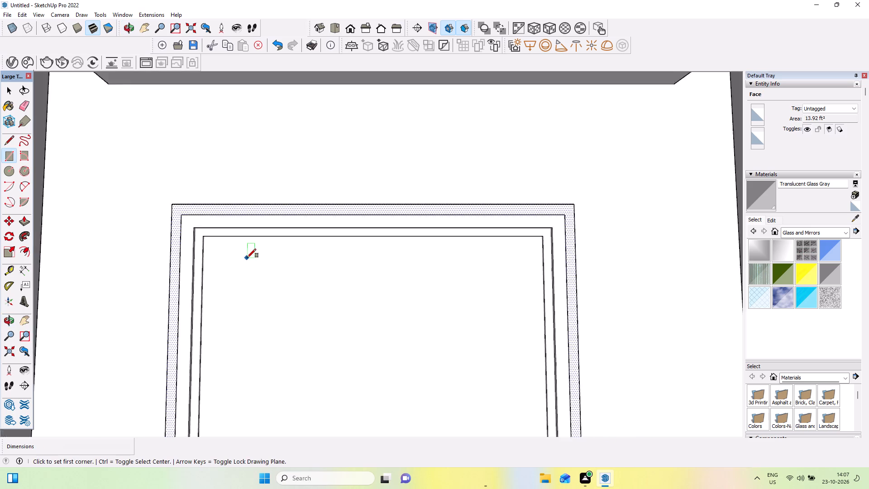
pyautogui.scroll(-5, 247, 258)
pyautogui.click(24, 250)
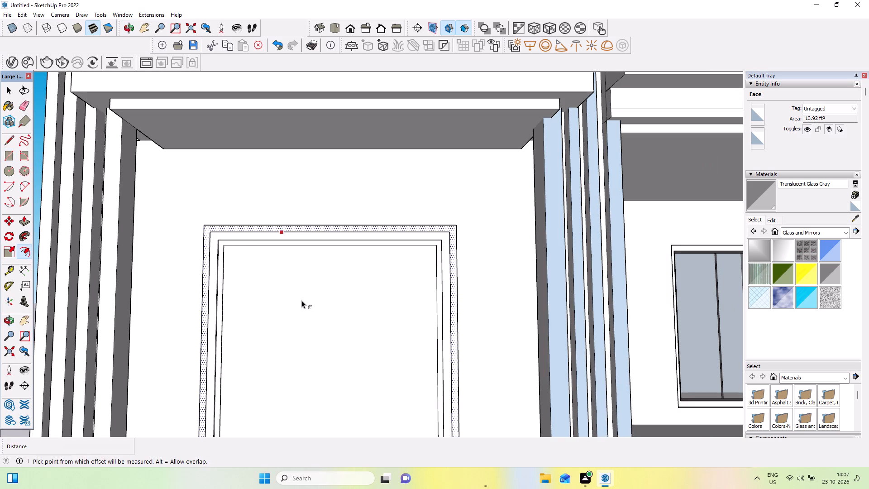
pyautogui.moveTo(306, 306); pyautogui.dragTo(195, 231)
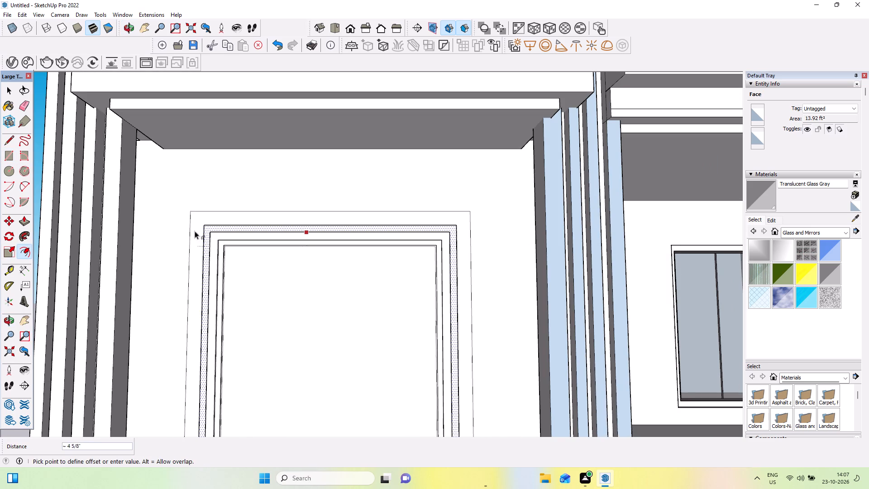
pyautogui.moveTo(195, 231); pyautogui.dragTo(203, 249)
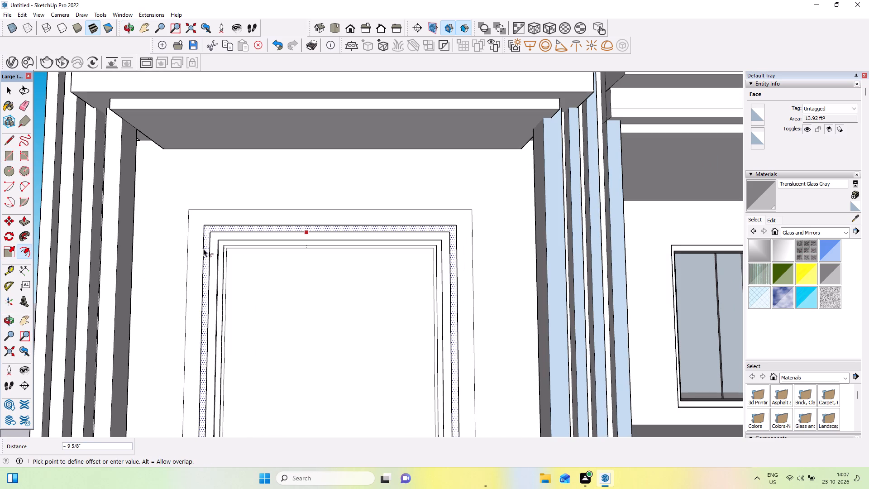
pyautogui.moveTo(203, 249); pyautogui.dragTo(205, 250)
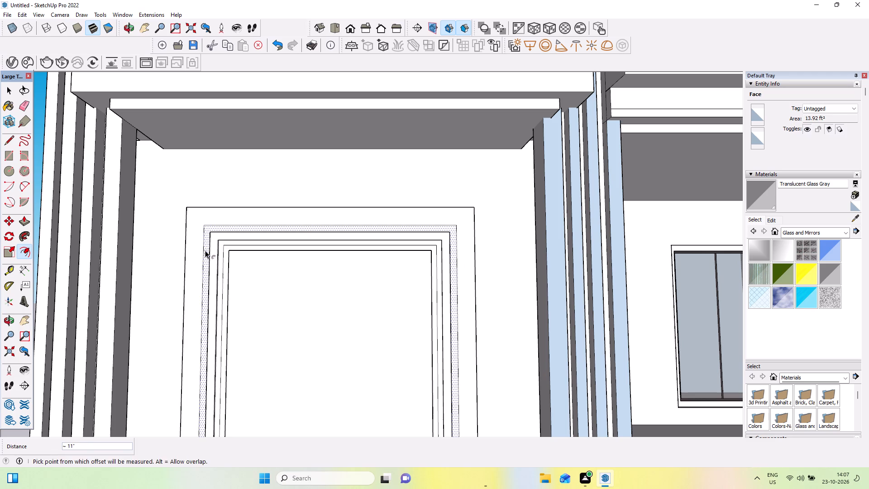
# Erase the top and both side edges of the surplus outline around the outside of the window frame.
pyautogui.click(29, 103)
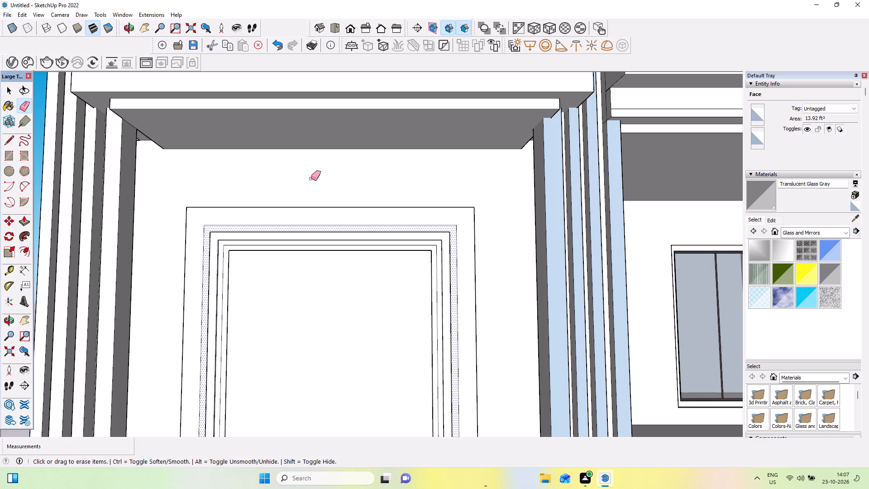
pyautogui.click(314, 207)
pyautogui.moveTo(467, 232); pyautogui.dragTo(476, 234)
pyautogui.moveTo(174, 231); pyautogui.dragTo(187, 233)
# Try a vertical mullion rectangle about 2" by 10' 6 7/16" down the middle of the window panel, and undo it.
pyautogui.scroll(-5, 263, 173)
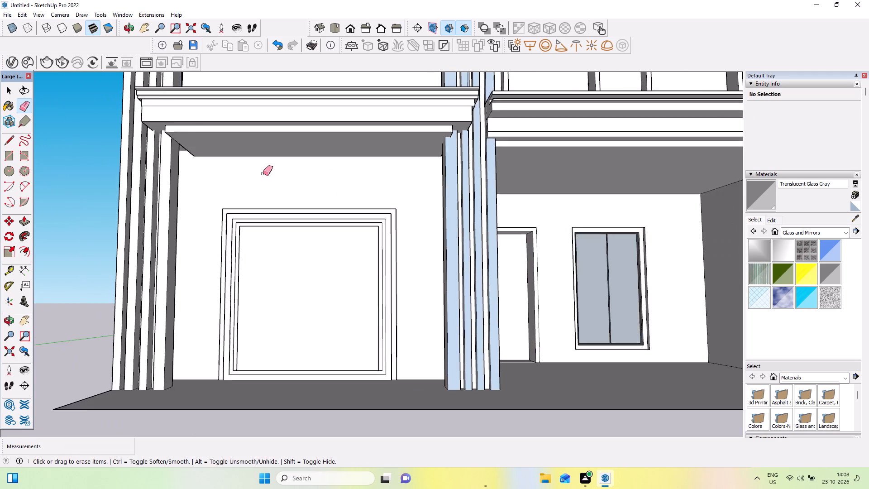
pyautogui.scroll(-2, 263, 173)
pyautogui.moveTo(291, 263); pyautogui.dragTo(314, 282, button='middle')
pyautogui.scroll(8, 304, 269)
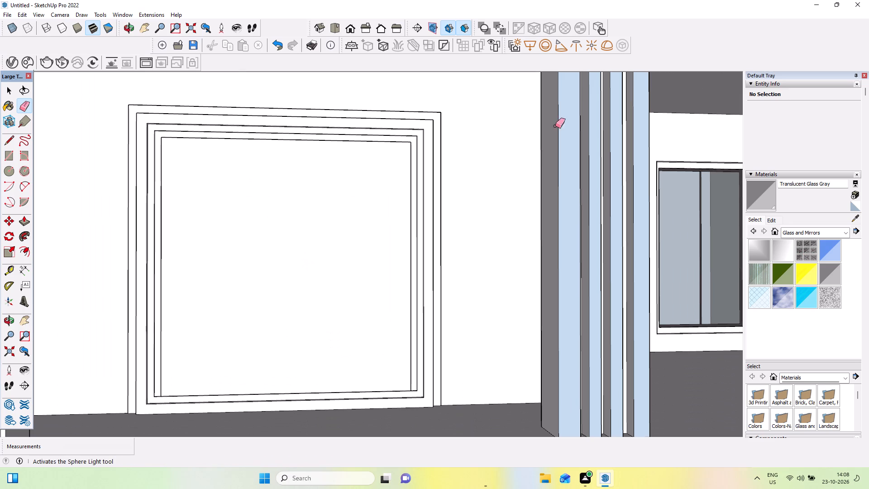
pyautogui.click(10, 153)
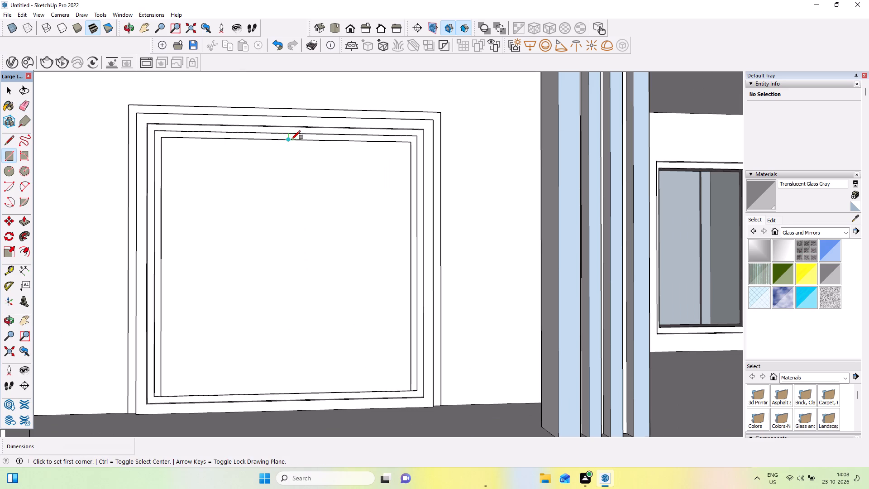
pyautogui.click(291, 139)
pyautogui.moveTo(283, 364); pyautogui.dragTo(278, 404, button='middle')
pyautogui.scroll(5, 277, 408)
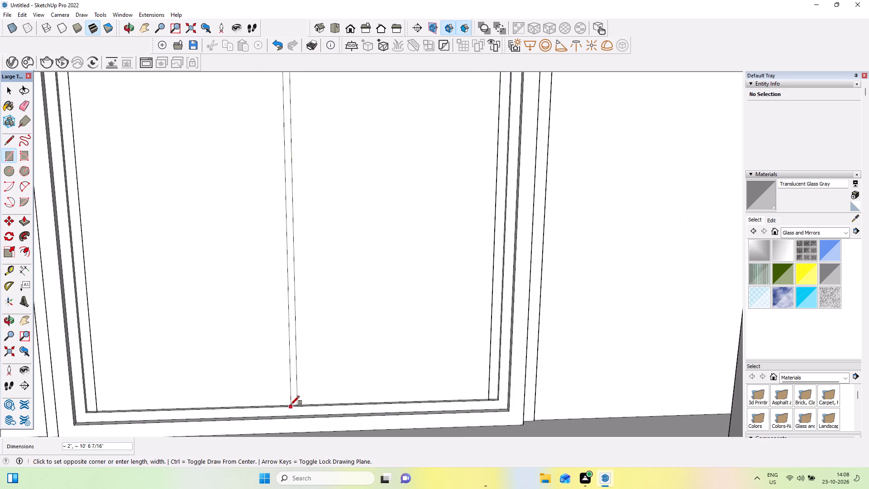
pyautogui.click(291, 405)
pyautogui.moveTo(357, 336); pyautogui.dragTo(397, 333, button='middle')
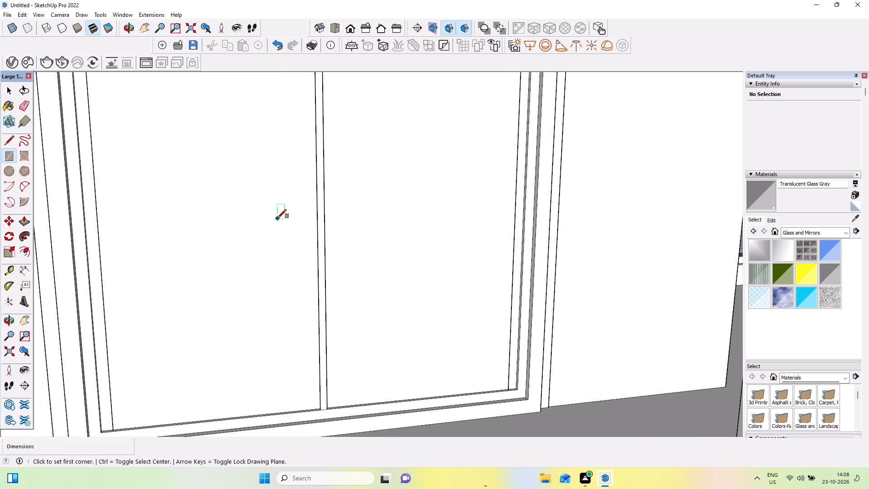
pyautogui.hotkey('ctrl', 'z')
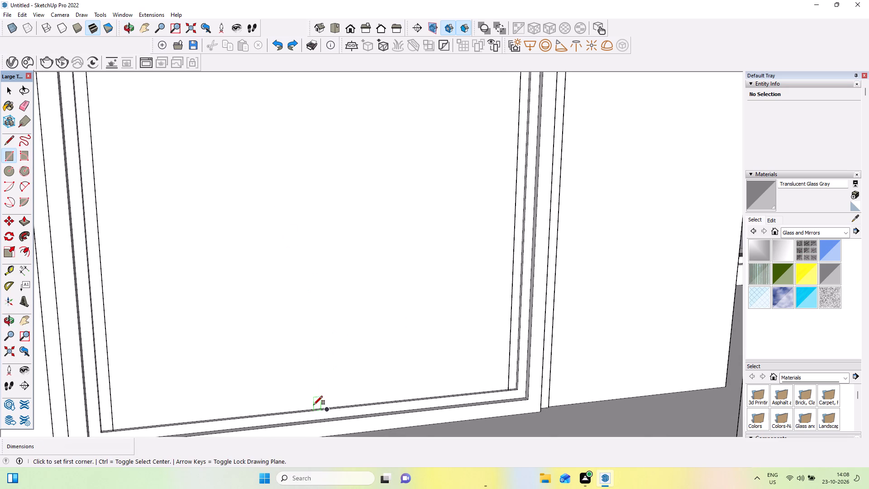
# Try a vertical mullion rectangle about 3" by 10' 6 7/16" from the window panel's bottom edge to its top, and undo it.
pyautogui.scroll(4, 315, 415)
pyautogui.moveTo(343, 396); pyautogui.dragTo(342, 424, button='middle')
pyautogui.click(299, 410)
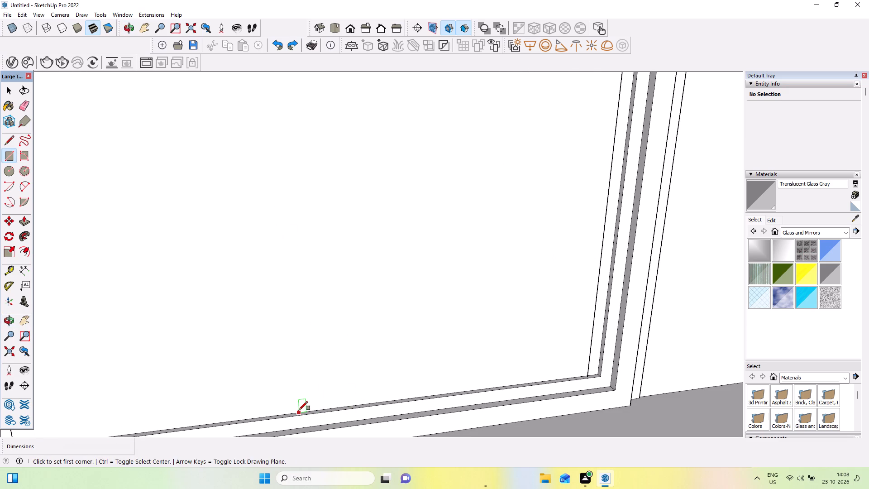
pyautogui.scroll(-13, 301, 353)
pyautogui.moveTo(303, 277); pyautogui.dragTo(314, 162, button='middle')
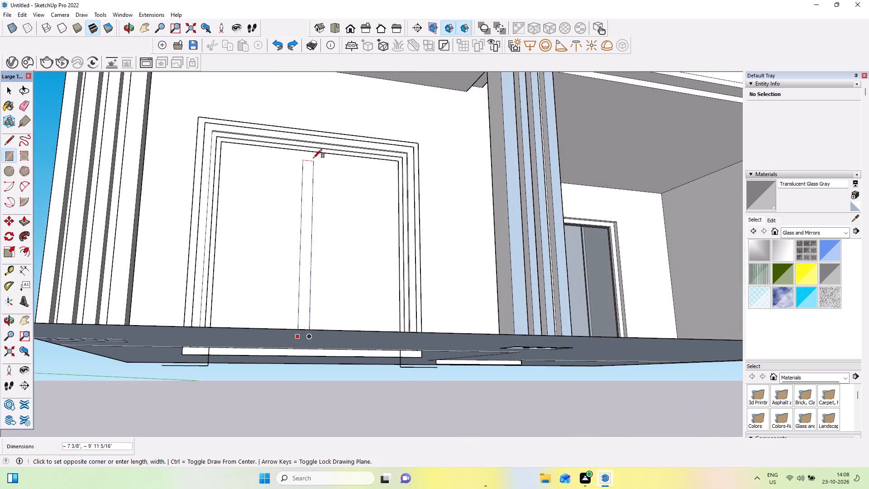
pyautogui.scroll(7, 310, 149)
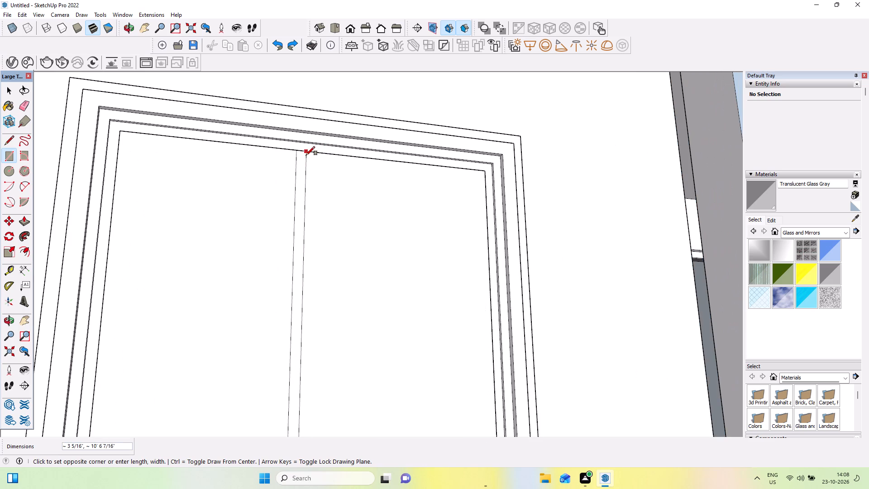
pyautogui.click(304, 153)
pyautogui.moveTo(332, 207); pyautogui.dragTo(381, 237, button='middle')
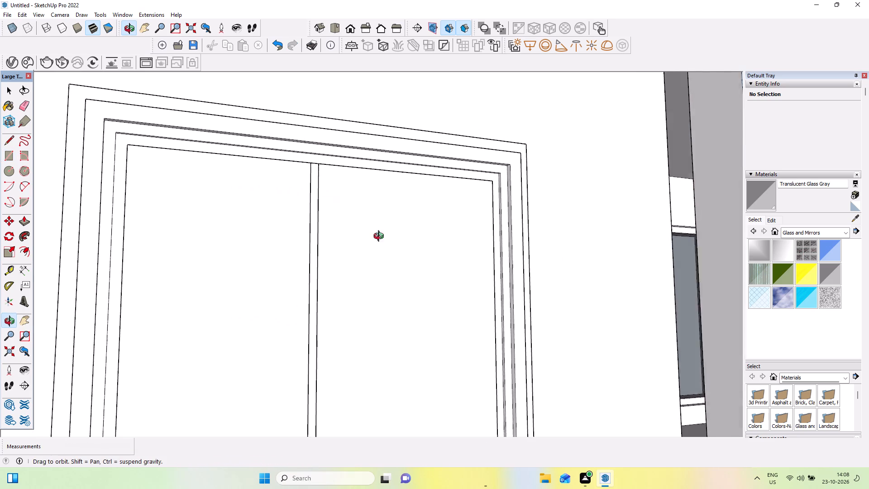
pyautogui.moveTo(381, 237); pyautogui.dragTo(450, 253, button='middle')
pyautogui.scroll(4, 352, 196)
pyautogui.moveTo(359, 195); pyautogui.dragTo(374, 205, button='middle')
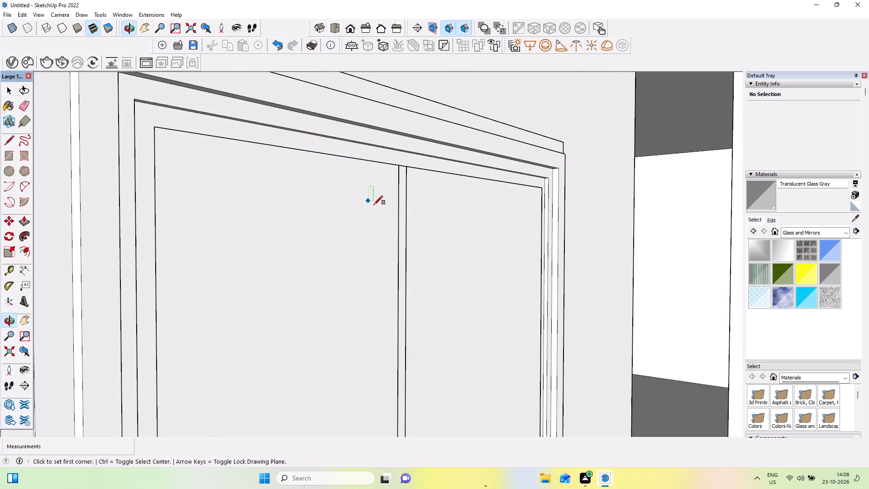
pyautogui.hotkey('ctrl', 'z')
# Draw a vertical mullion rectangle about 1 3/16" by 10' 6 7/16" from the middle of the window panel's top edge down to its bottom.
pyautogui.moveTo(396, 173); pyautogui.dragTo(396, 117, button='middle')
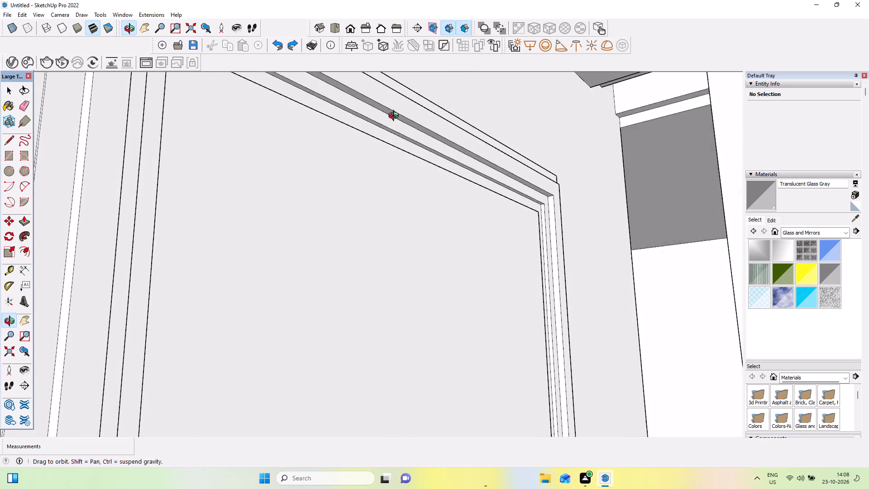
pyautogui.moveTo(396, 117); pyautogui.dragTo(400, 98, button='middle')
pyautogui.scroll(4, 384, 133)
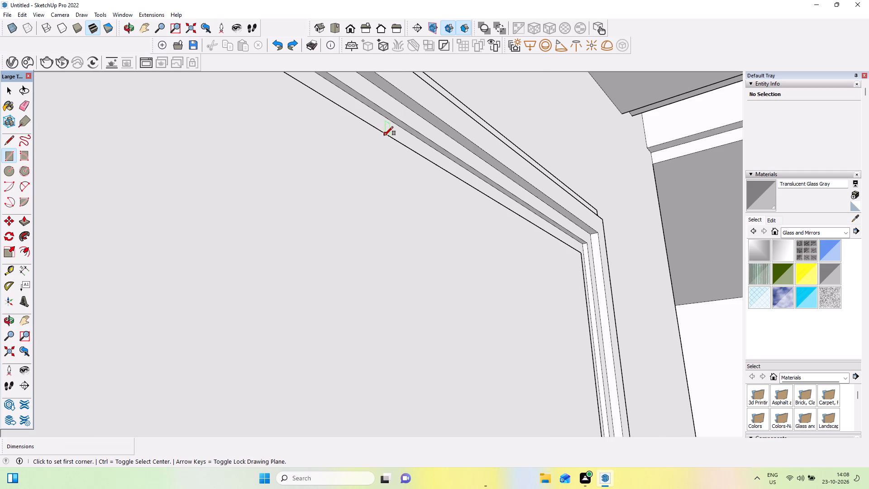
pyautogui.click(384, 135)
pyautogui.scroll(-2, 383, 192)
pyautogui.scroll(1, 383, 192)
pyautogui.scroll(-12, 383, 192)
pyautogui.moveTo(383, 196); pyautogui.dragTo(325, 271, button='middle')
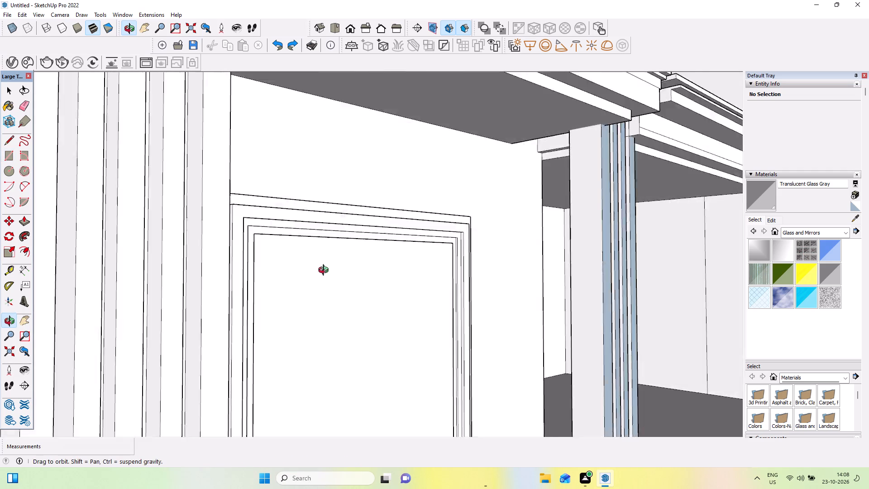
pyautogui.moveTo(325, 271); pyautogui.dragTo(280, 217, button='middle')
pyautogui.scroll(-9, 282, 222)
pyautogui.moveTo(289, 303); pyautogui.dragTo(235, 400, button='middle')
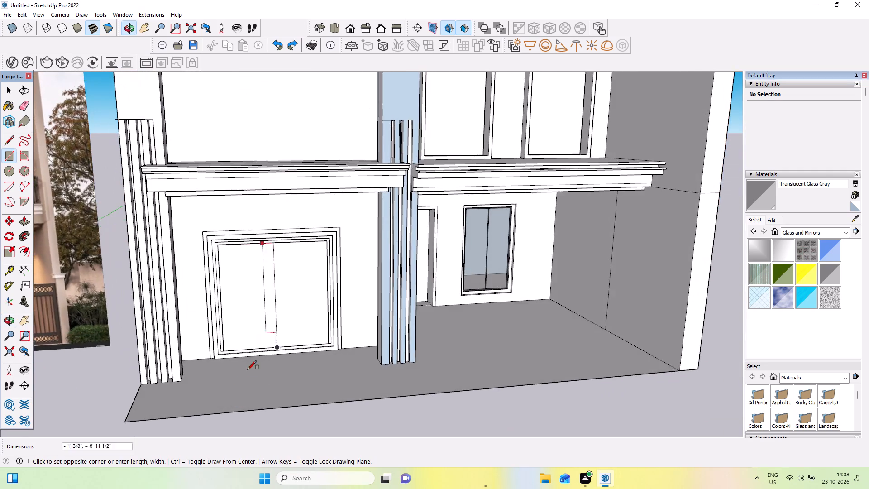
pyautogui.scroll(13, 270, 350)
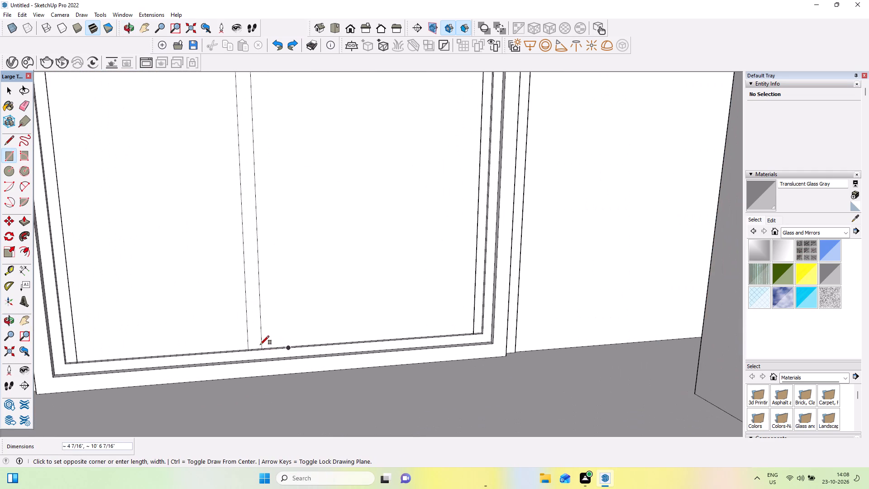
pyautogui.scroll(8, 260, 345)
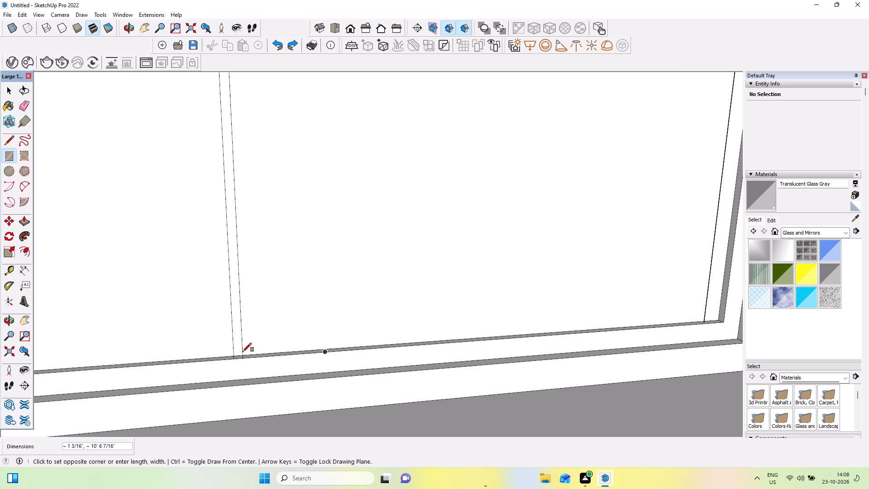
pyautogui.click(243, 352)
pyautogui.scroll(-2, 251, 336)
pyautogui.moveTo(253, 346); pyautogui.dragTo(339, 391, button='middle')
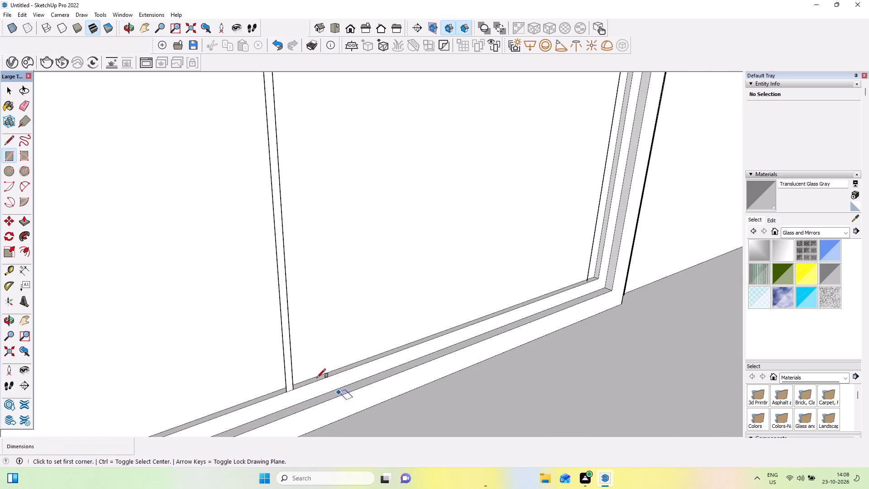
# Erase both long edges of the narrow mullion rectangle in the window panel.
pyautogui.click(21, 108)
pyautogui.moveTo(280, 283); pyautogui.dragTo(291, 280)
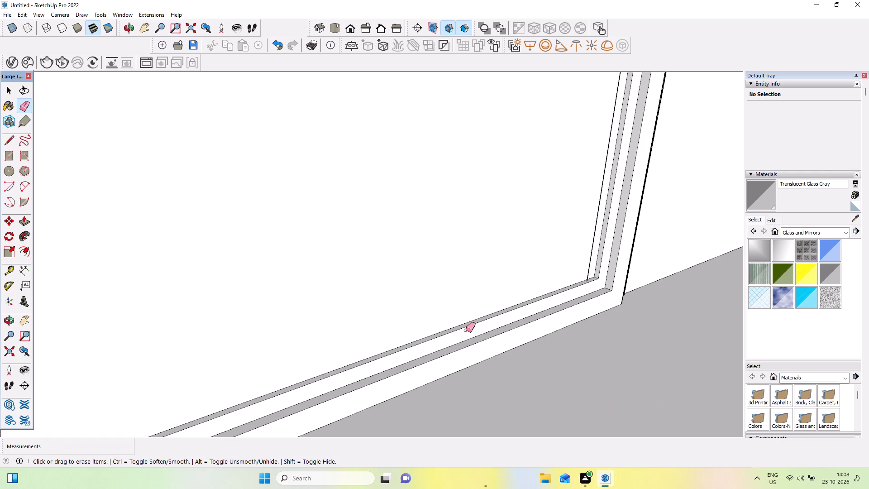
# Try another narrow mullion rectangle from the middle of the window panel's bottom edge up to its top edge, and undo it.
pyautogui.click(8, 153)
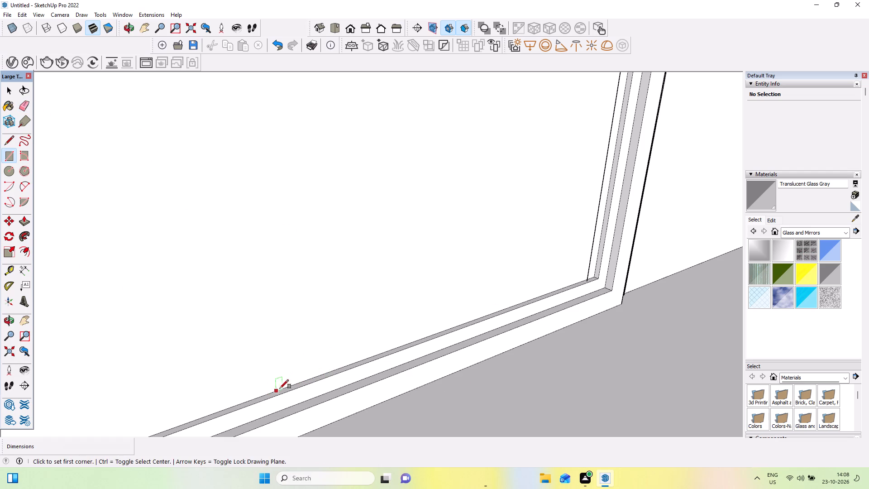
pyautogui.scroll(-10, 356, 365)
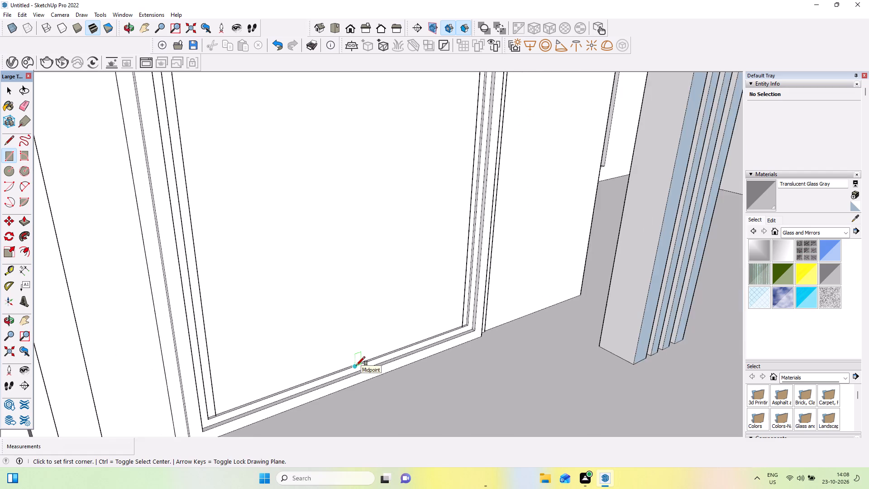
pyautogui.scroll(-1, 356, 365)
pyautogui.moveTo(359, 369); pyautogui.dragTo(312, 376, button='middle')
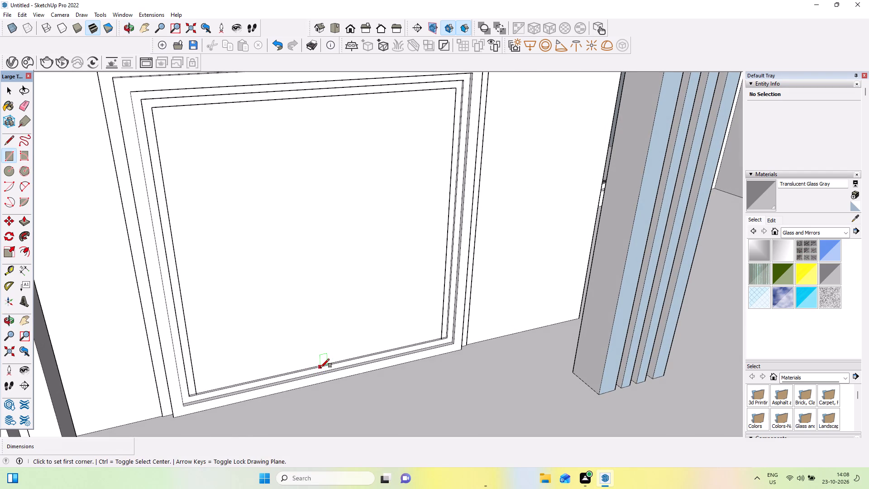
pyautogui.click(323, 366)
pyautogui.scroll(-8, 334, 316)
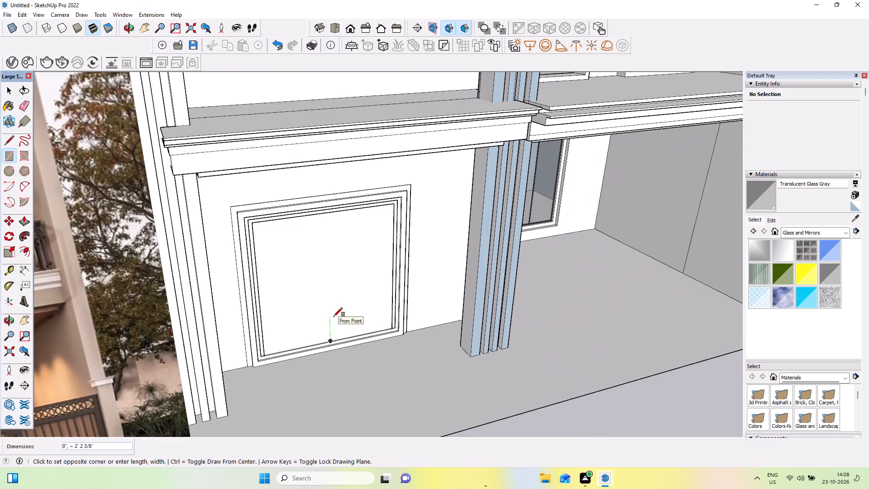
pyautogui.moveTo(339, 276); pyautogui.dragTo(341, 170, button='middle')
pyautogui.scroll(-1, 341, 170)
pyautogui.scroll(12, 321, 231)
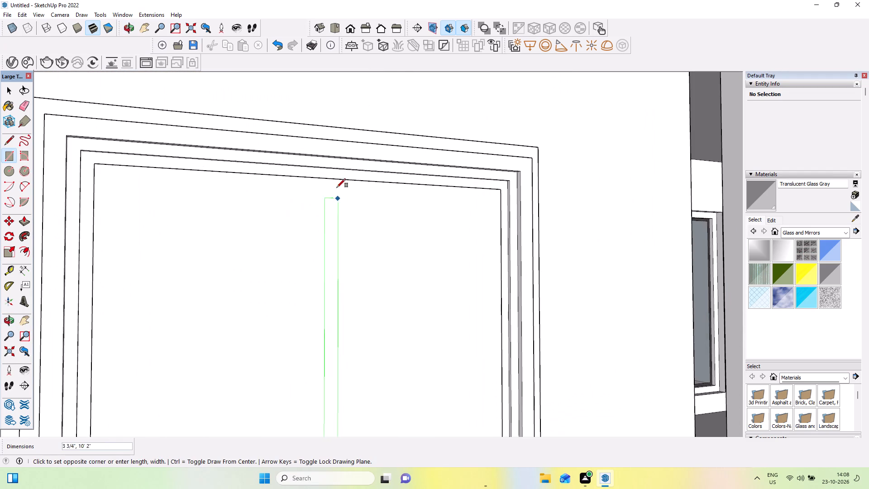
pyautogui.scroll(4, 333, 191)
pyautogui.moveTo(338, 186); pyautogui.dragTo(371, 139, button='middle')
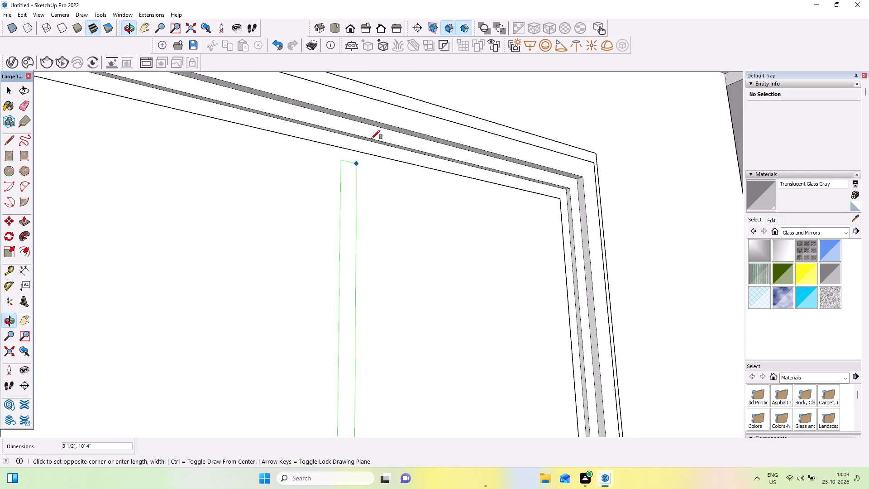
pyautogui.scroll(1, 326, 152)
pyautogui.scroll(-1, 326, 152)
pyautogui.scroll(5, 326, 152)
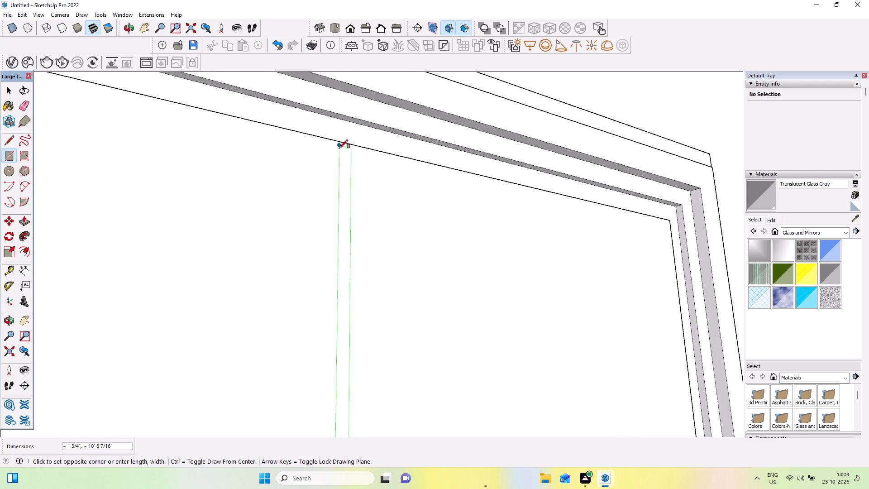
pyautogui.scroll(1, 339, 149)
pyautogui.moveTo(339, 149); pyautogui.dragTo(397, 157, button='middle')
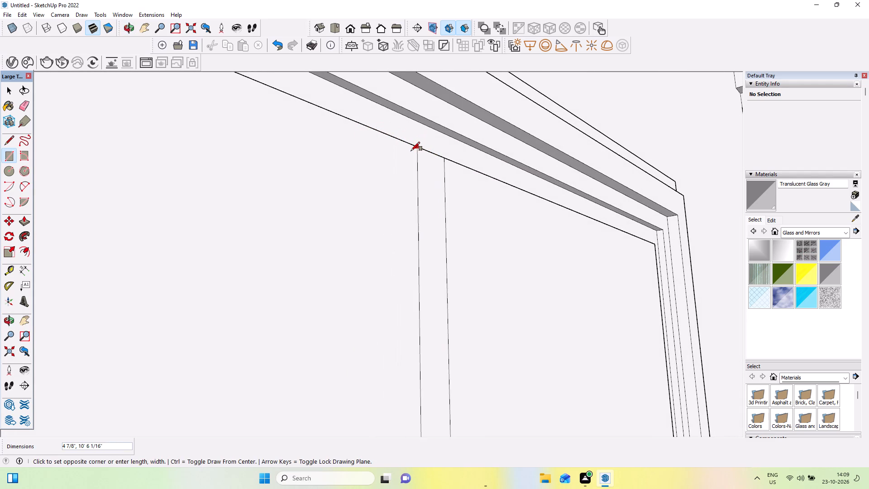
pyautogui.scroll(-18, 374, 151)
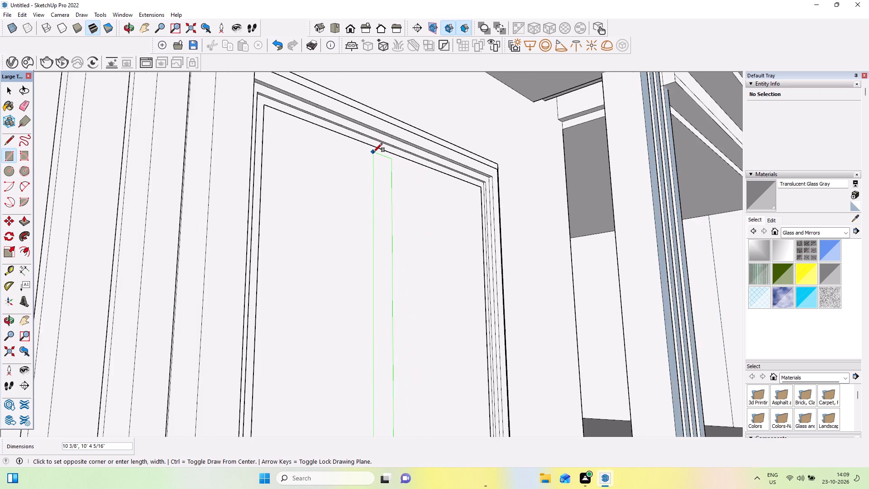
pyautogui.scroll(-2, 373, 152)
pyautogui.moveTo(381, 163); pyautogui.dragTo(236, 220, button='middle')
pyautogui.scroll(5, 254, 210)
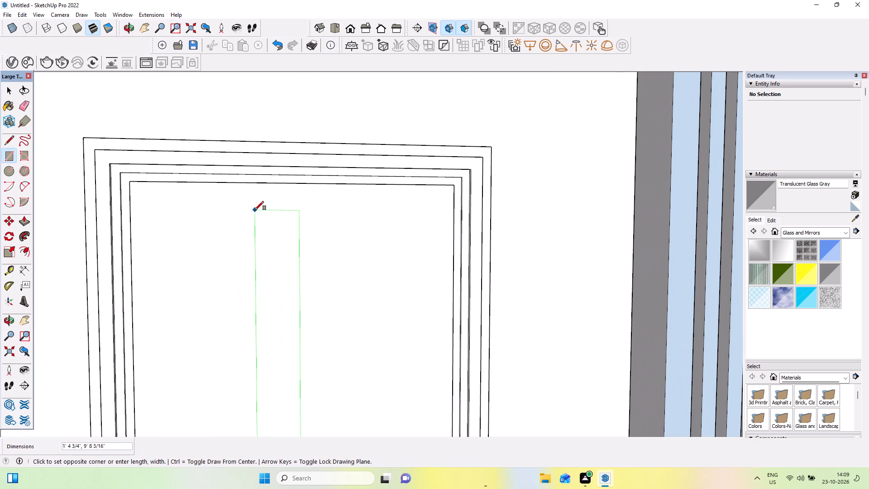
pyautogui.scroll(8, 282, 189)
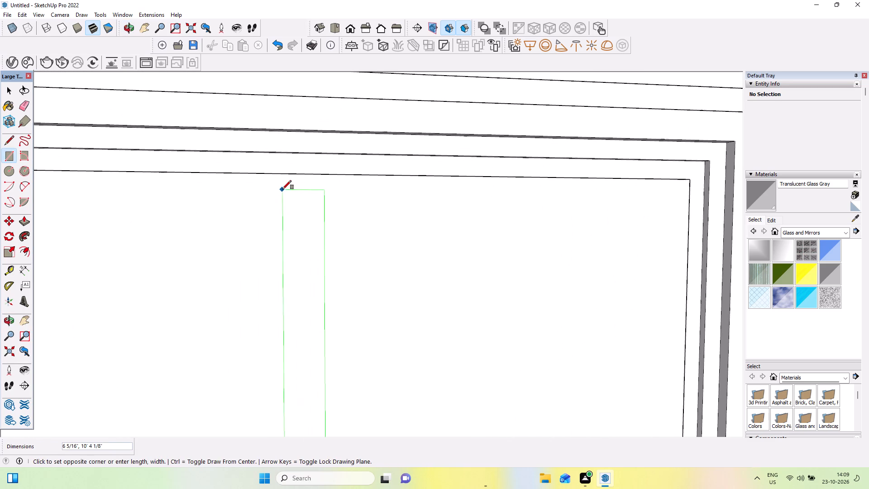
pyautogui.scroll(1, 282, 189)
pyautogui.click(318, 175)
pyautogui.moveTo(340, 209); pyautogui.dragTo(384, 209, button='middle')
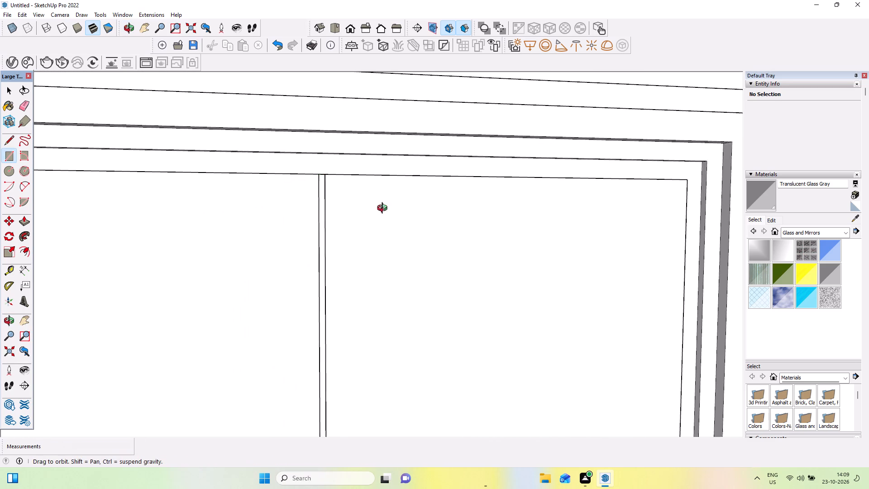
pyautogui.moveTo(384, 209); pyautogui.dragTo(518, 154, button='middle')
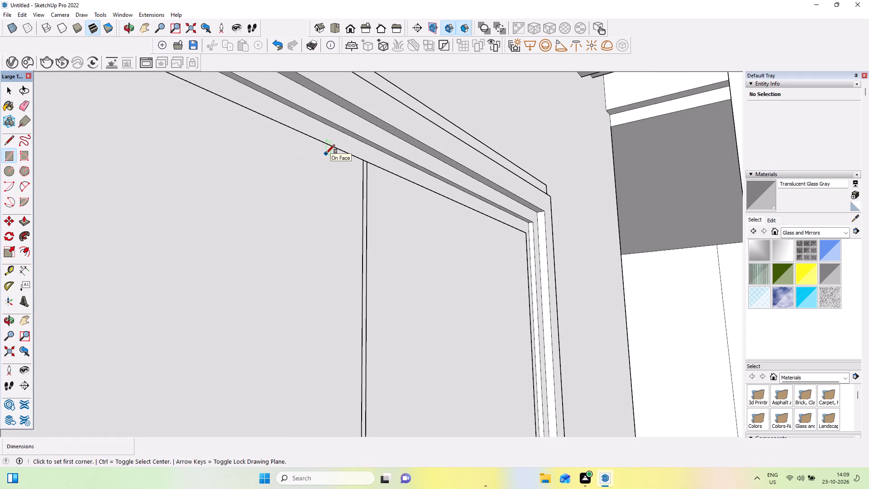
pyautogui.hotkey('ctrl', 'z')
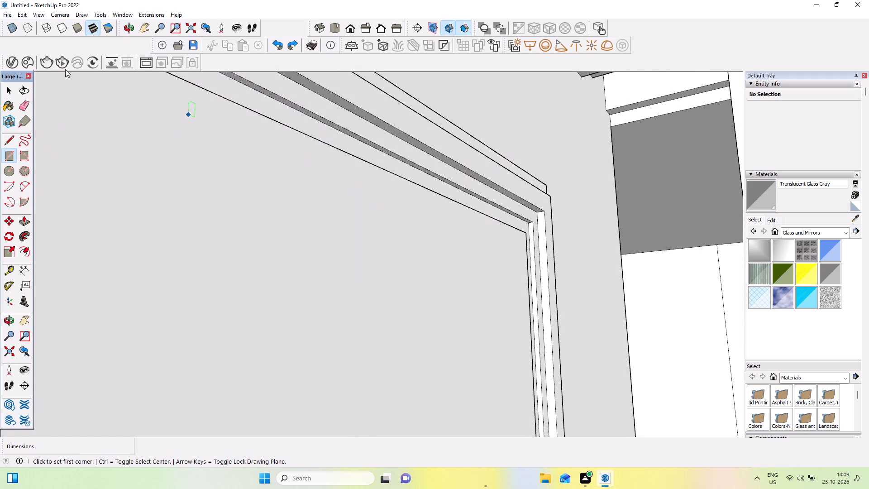
# Push/pull the window panel inside the innermost border by about 9/16".
pyautogui.click(25, 222)
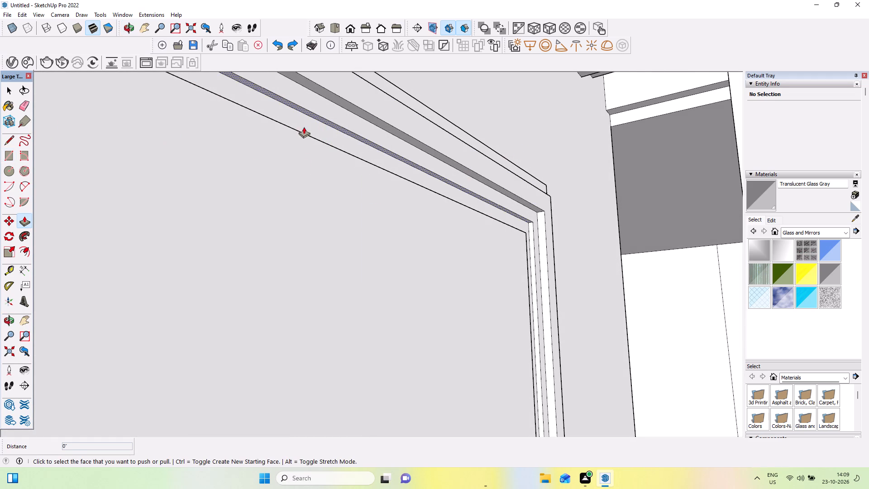
pyautogui.moveTo(304, 127); pyautogui.dragTo(305, 130)
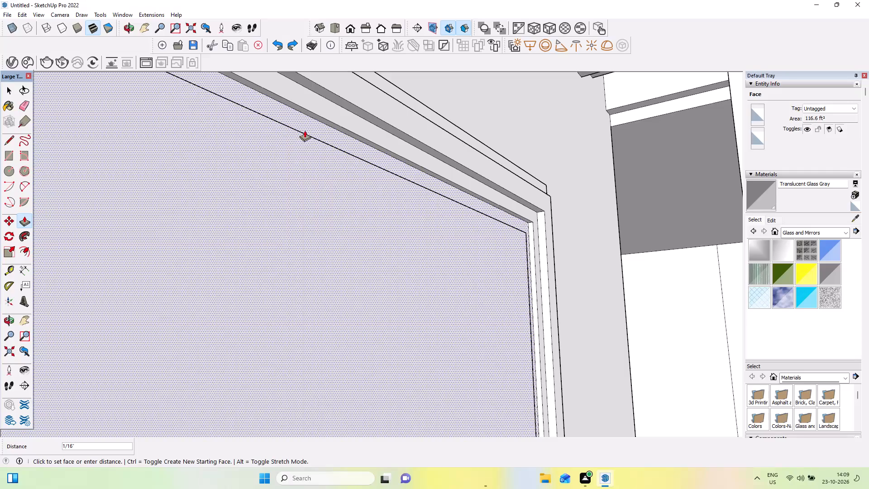
pyautogui.moveTo(305, 130); pyautogui.dragTo(309, 131)
# Recess the ground-floor window panel about 1' 7/16" into the wall behind its frame.
pyautogui.scroll(-11, 363, 134)
pyautogui.moveTo(492, 181); pyautogui.dragTo(366, 179, button='middle')
pyautogui.scroll(-3, 372, 178)
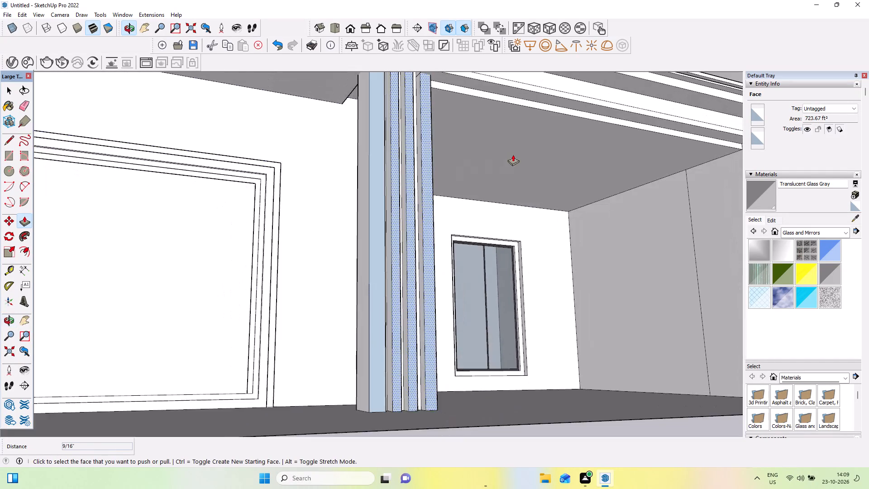
pyautogui.scroll(-5, 513, 154)
pyautogui.scroll(3, 280, 179)
pyautogui.scroll(-1, 282, 174)
pyautogui.scroll(8, 282, 174)
pyautogui.moveTo(342, 173); pyautogui.dragTo(322, 173, button='middle')
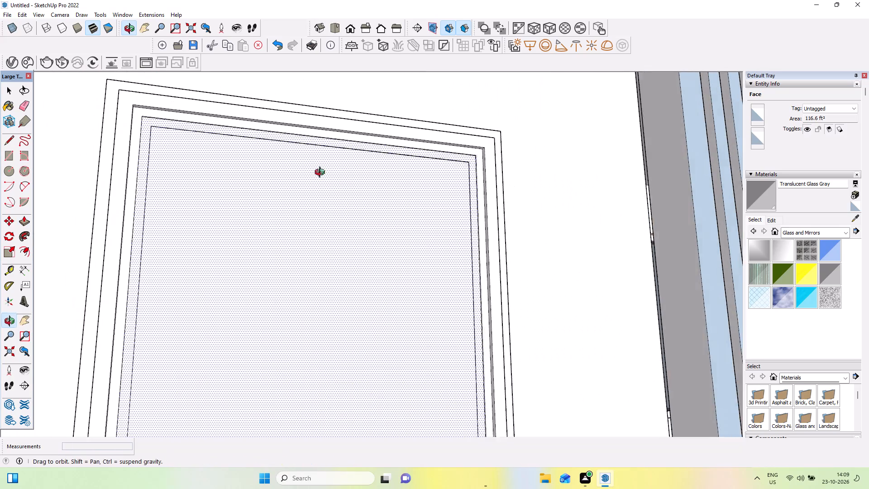
pyautogui.moveTo(322, 173); pyautogui.dragTo(326, 140, button='middle')
pyautogui.moveTo(383, 147); pyautogui.dragTo(397, 135, button='middle')
pyautogui.scroll(-3, 397, 135)
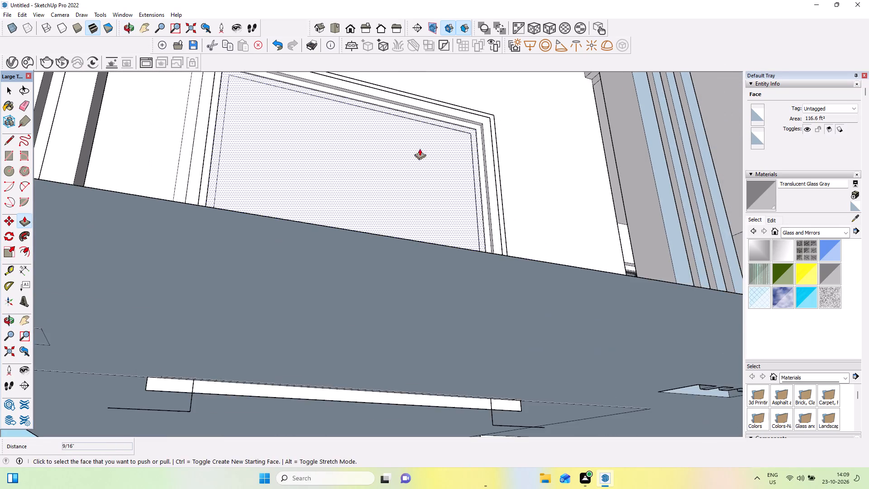
pyautogui.moveTo(444, 163); pyautogui.dragTo(348, 260, button='middle')
pyautogui.scroll(-2, 349, 259)
pyautogui.scroll(-1, 394, 236)
pyautogui.moveTo(395, 236); pyautogui.dragTo(403, 242, button='middle')
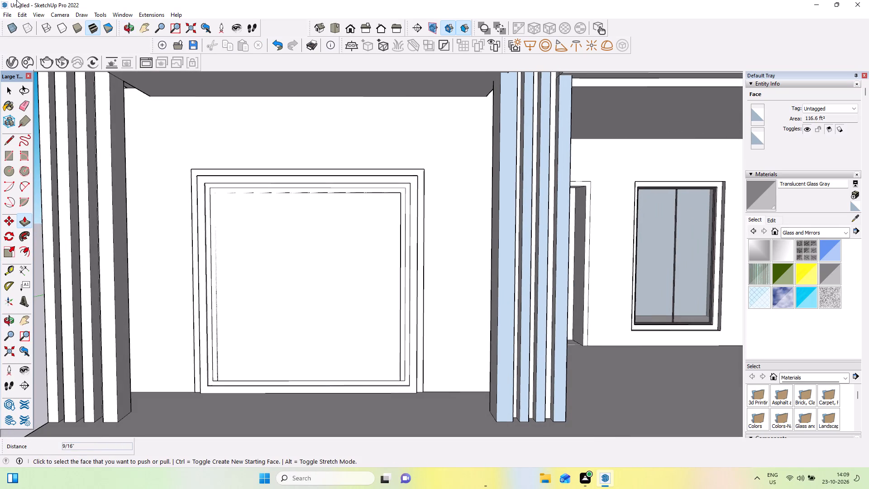
pyautogui.moveTo(423, 324); pyautogui.dragTo(443, 321, button='middle')
pyautogui.moveTo(328, 305); pyautogui.dragTo(334, 301)
pyautogui.scroll(4, 255, 279)
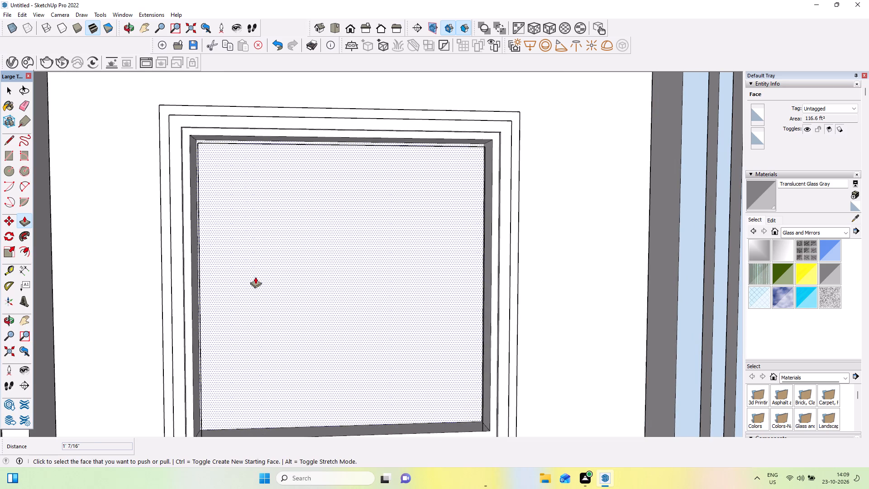
# Undo the ground-floor window panel's recess and the push/pull made before it.
pyautogui.click(20, 105)
pyautogui.scroll(4, 208, 260)
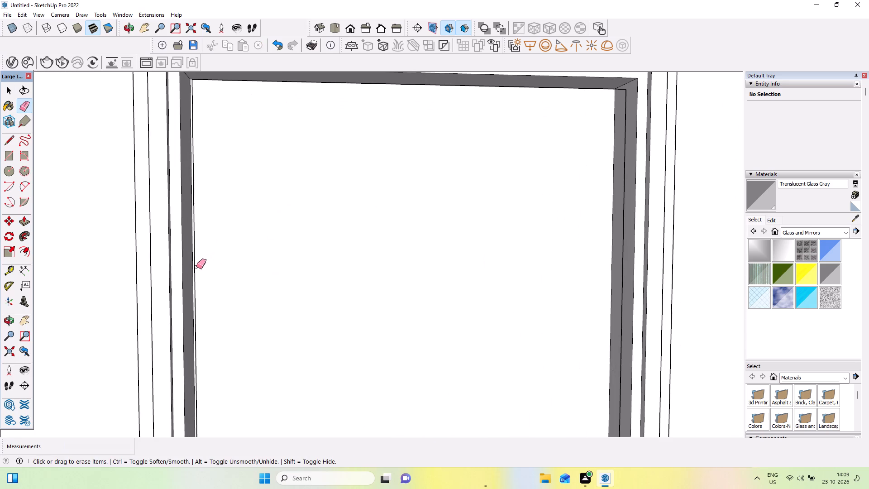
pyautogui.scroll(-3, 250, 259)
pyautogui.moveTo(251, 259); pyautogui.dragTo(261, 248, button='middle')
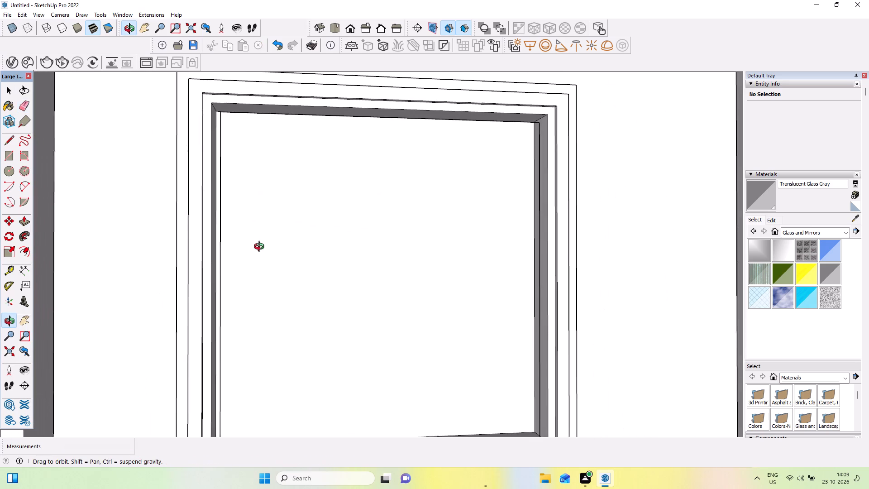
pyautogui.moveTo(261, 248); pyautogui.dragTo(264, 249, button='middle')
pyautogui.hotkey('ctrl', 'z')
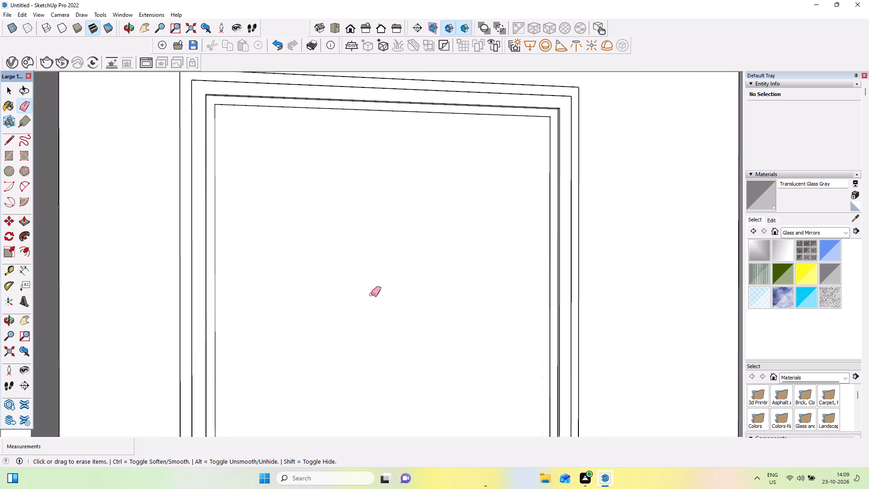
pyautogui.keyDown('ctrl'); pyautogui.click(371, 294); pyautogui.keyUp('ctrl')
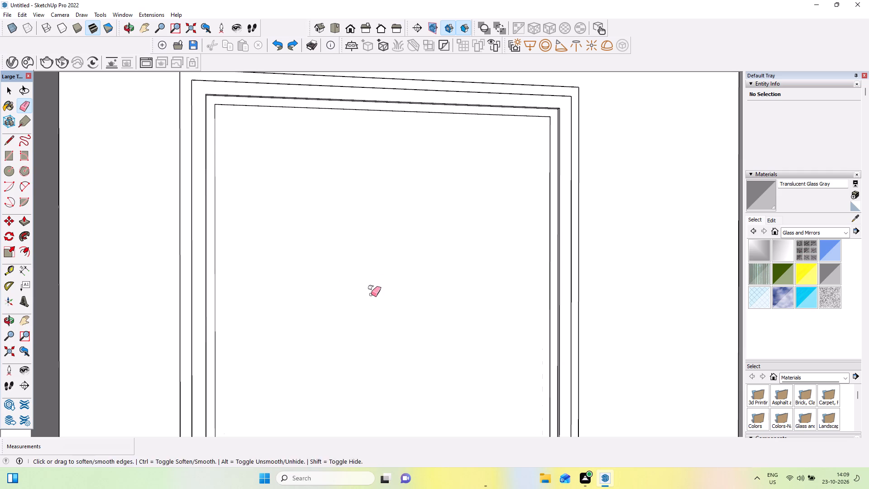
pyautogui.hotkey('ctrl', 'z')
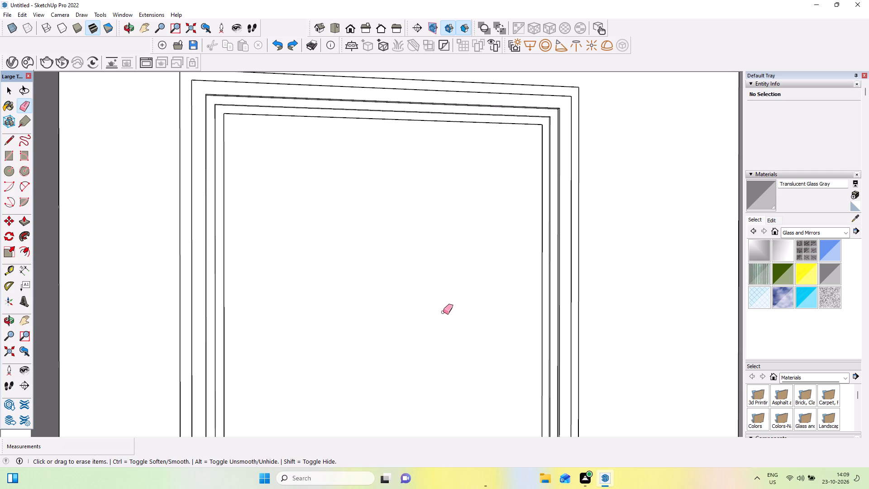
# Draw a narrow mullion rectangle about 4 1/8" by 10' 6 7/16" from the middle of the window panel's bottom edge to its top edge.
pyautogui.scroll(-4, 385, 311)
pyautogui.moveTo(407, 362); pyautogui.dragTo(426, 328, button='middle')
pyautogui.scroll(-1, 428, 331)
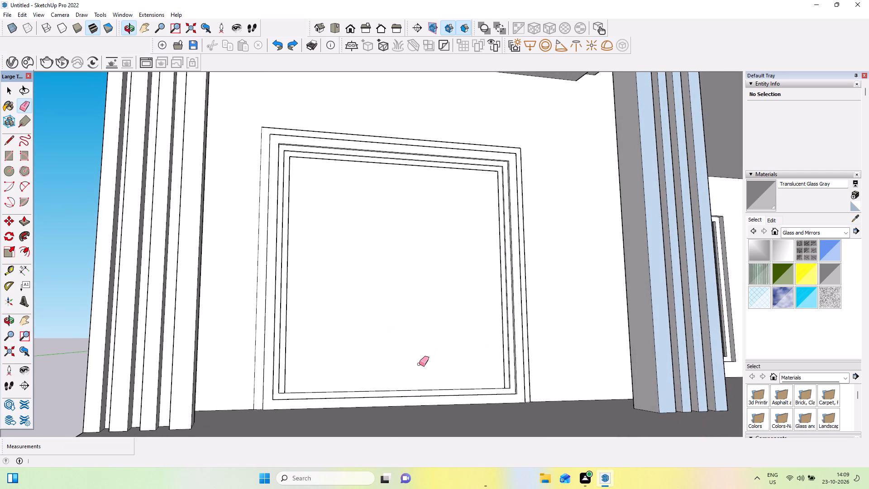
pyautogui.scroll(2, 419, 364)
pyautogui.scroll(-1, 419, 364)
pyautogui.scroll(2, 419, 364)
pyautogui.moveTo(419, 365); pyautogui.dragTo(422, 389, button='middle')
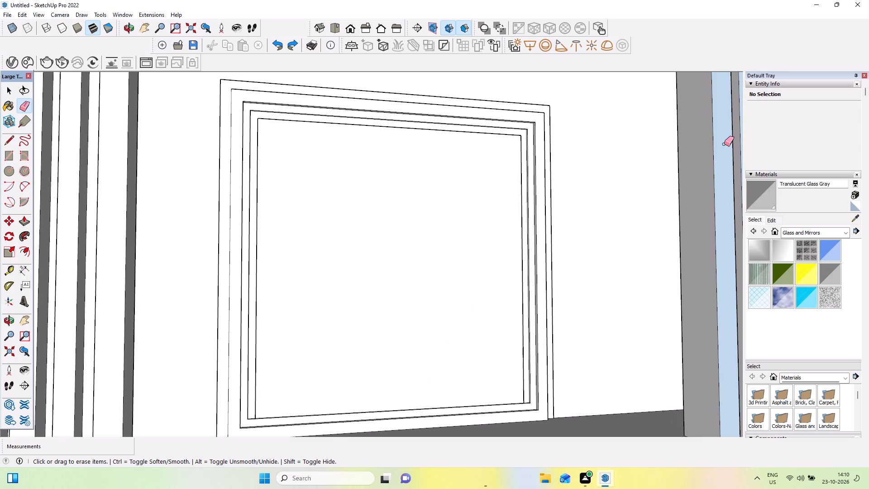
pyautogui.click(6, 155)
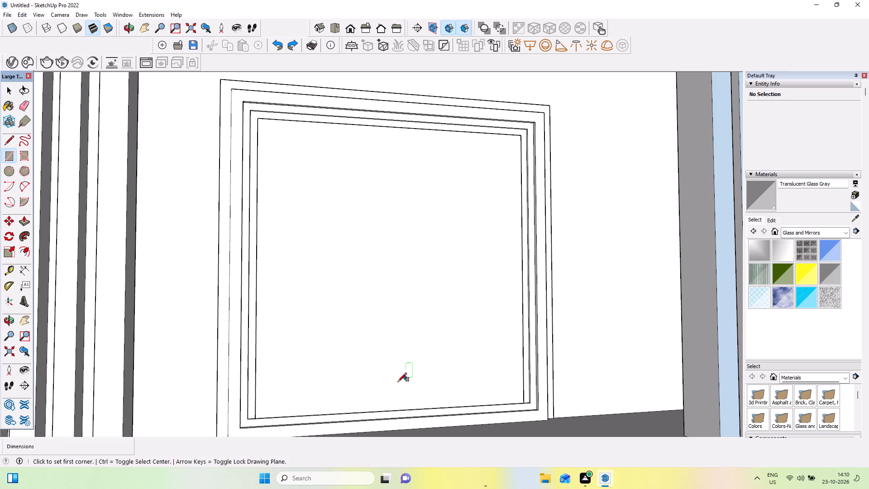
pyautogui.click(397, 412)
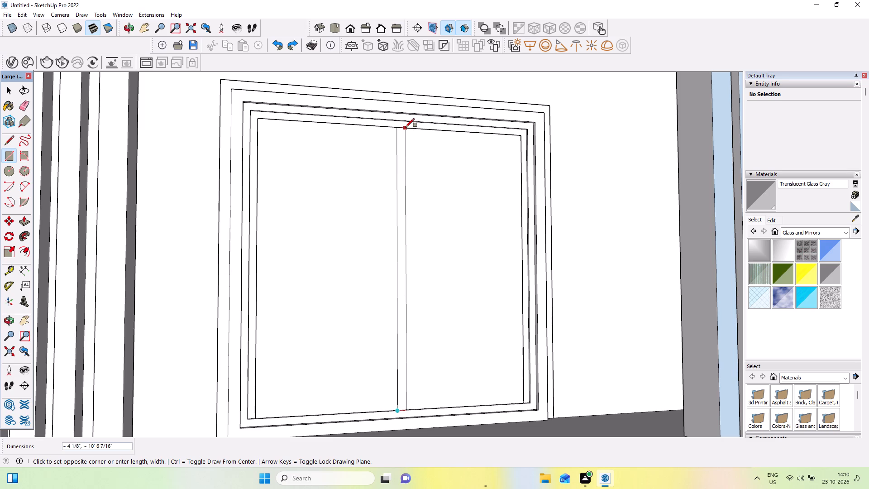
pyautogui.click(405, 129)
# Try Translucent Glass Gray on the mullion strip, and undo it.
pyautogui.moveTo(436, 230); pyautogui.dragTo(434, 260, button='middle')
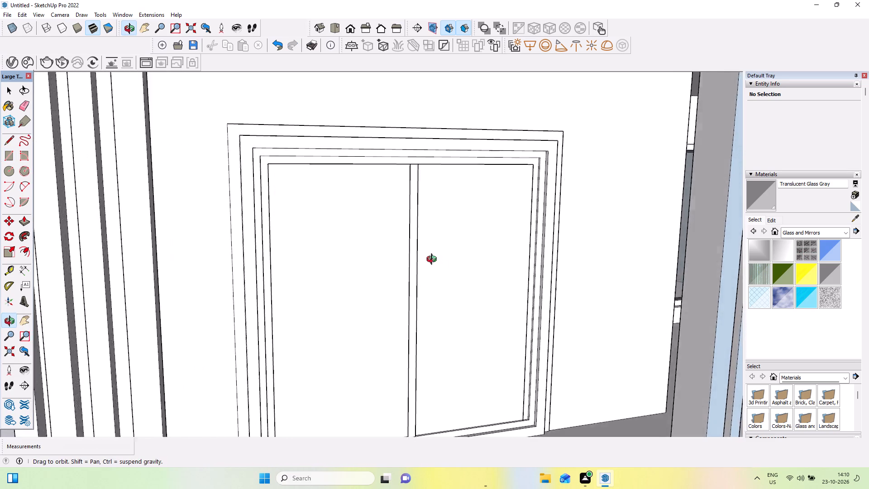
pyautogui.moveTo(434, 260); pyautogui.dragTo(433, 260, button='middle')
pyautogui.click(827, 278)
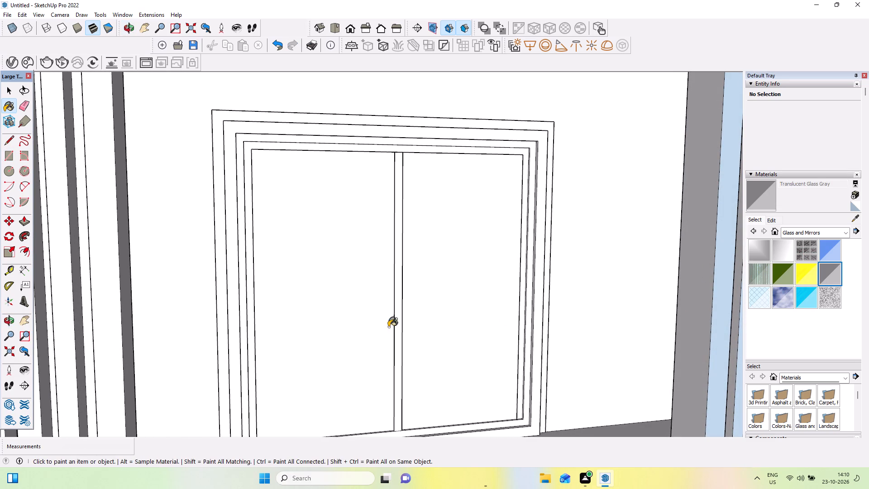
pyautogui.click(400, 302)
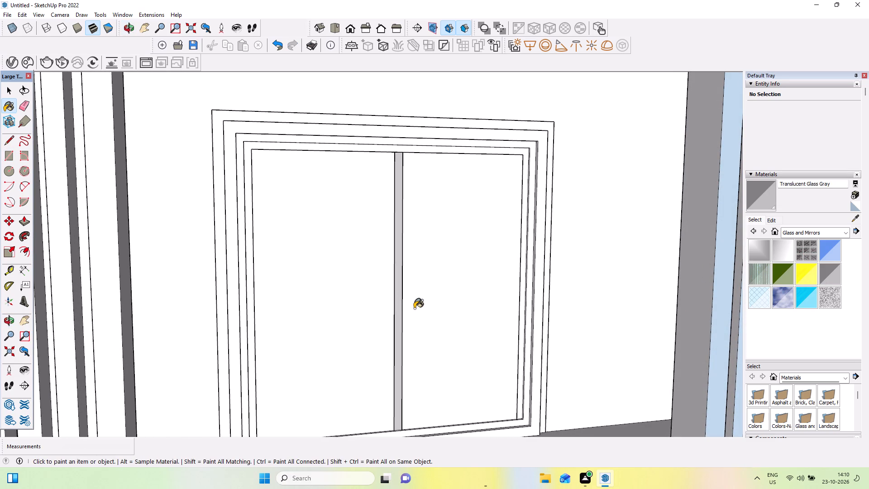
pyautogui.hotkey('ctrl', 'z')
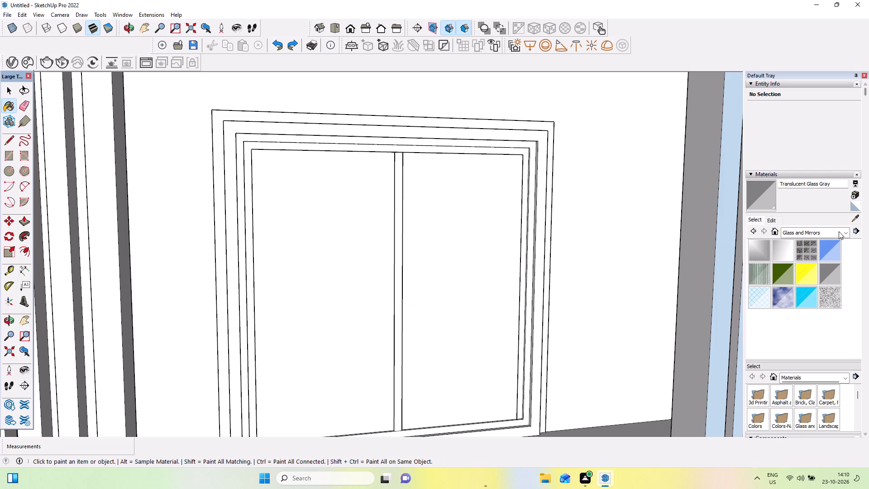
# Paint the window's mullion strip with Asphalt New from the Asphalt and Concrete materials.
pyautogui.click(840, 232)
pyautogui.click(833, 241)
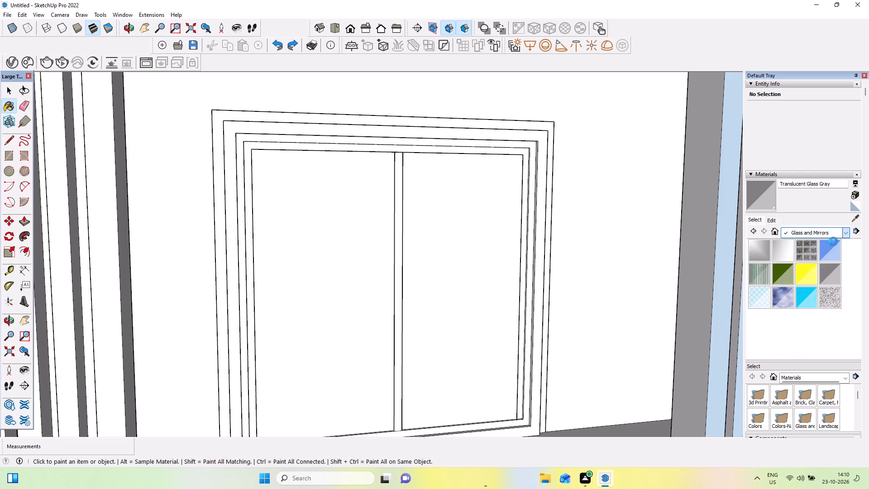
pyautogui.click(757, 251)
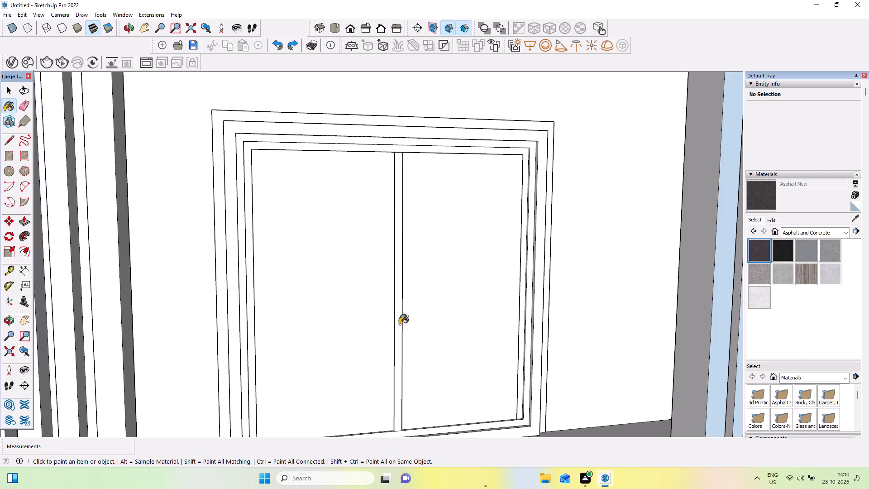
pyautogui.click(399, 324)
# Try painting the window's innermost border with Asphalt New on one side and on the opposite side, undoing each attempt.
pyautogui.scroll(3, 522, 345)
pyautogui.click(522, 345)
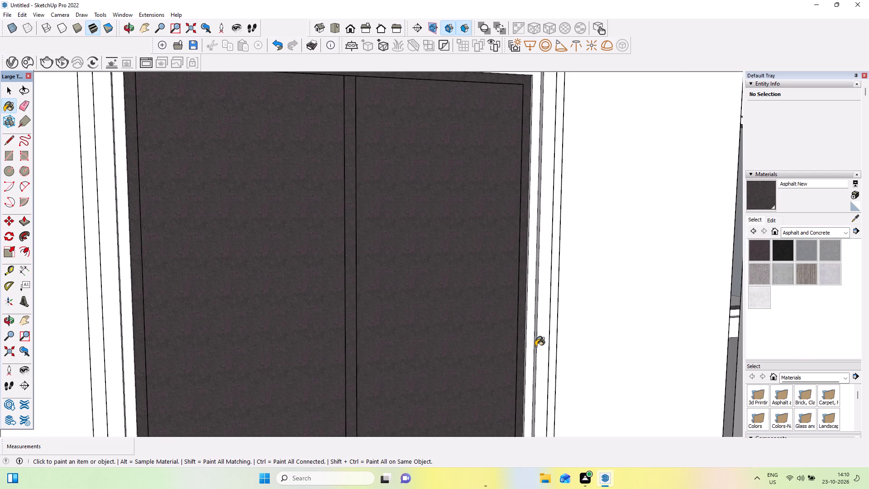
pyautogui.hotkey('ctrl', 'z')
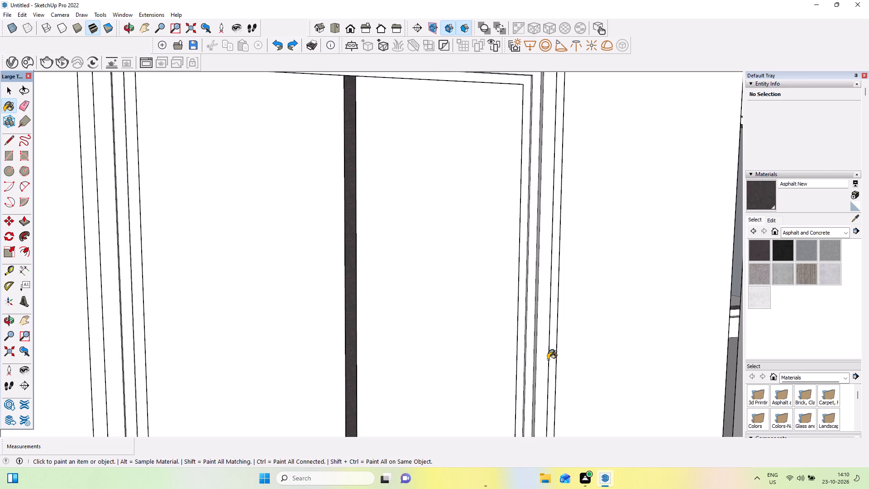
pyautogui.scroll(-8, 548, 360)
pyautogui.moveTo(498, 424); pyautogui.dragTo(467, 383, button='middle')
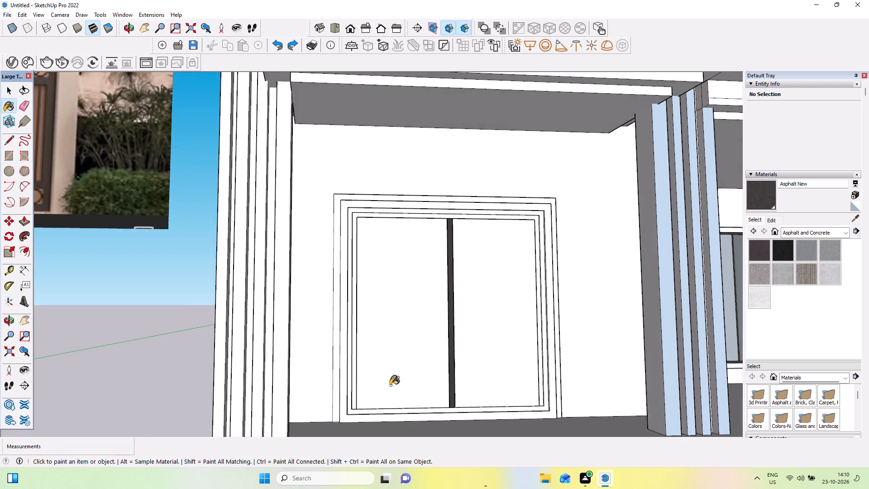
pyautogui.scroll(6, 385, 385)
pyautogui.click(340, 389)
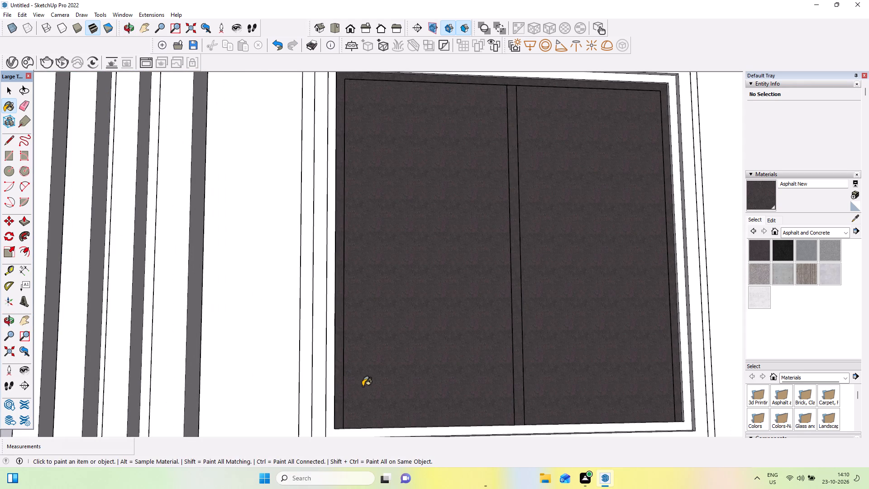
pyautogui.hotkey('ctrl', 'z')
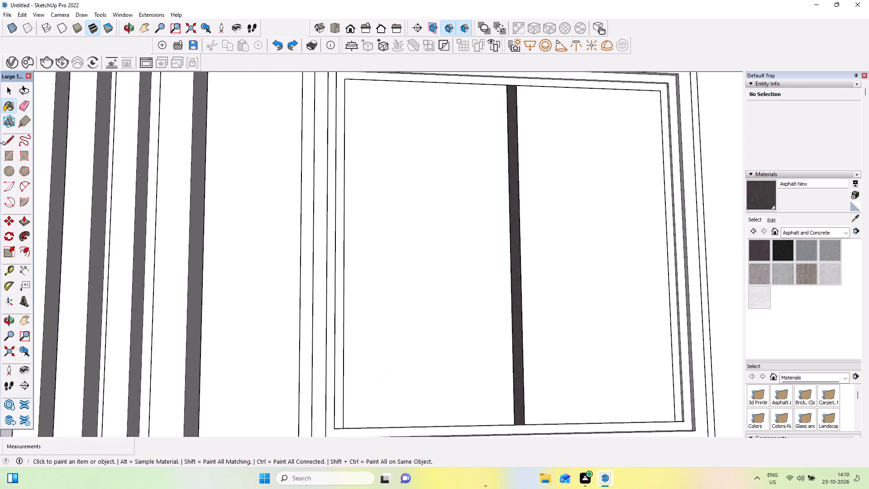
# Draw a line about 10' 3 5/16" long across the window panel just above its bottom edge, joining the innermost border's two vertical edges.
pyautogui.click(6, 139)
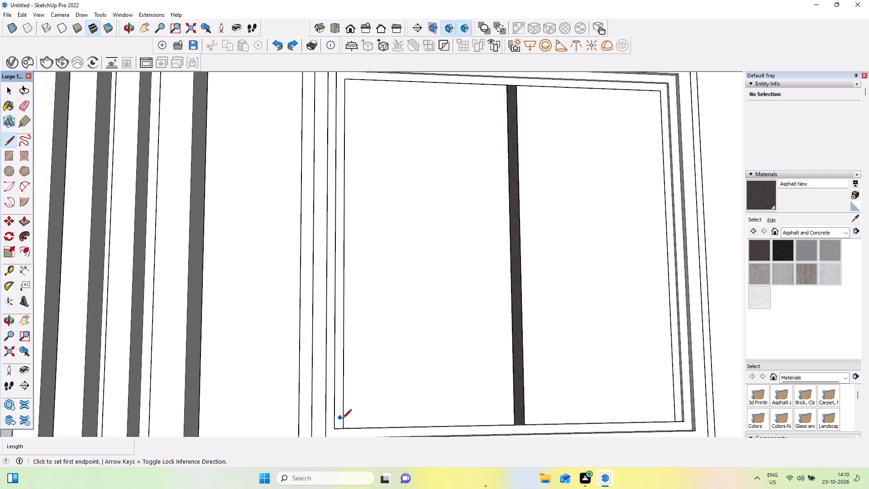
pyautogui.click(342, 419)
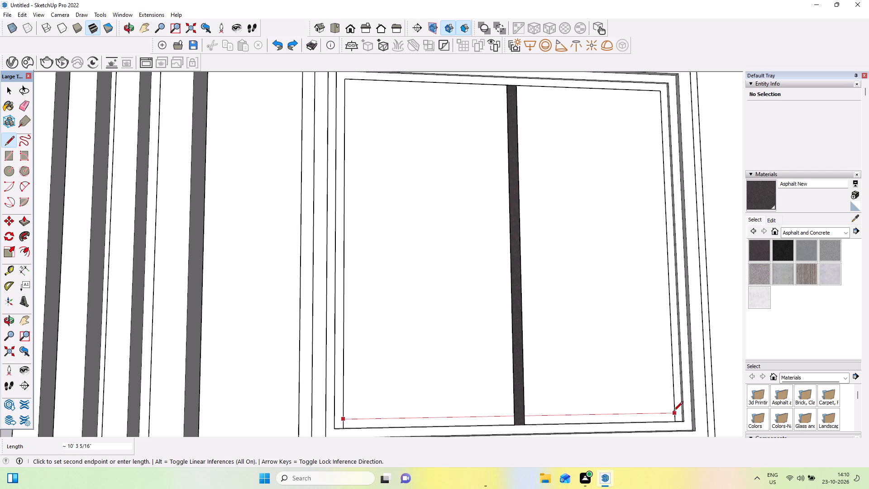
pyautogui.click(673, 412)
# Paint the window's innermost border with Asphalt New.
pyautogui.moveTo(448, 233); pyautogui.dragTo(415, 276, button='middle')
pyautogui.scroll(-3, 415, 276)
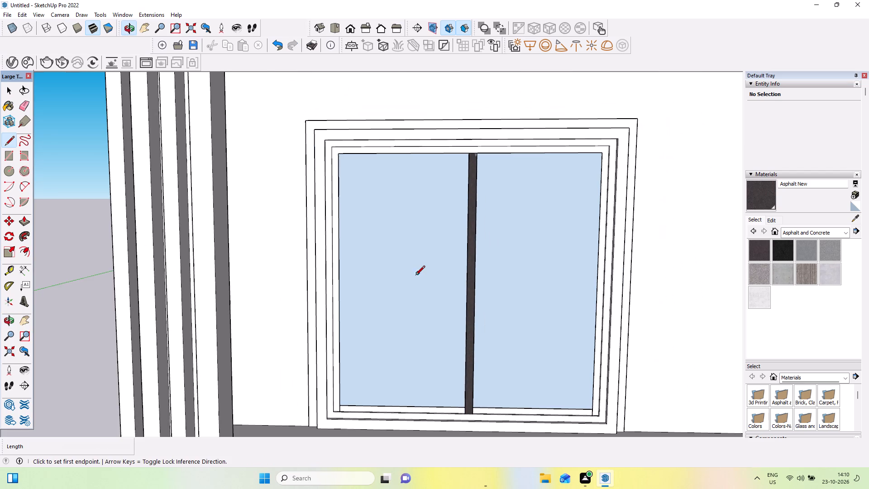
pyautogui.click(761, 249)
pyautogui.click(596, 364)
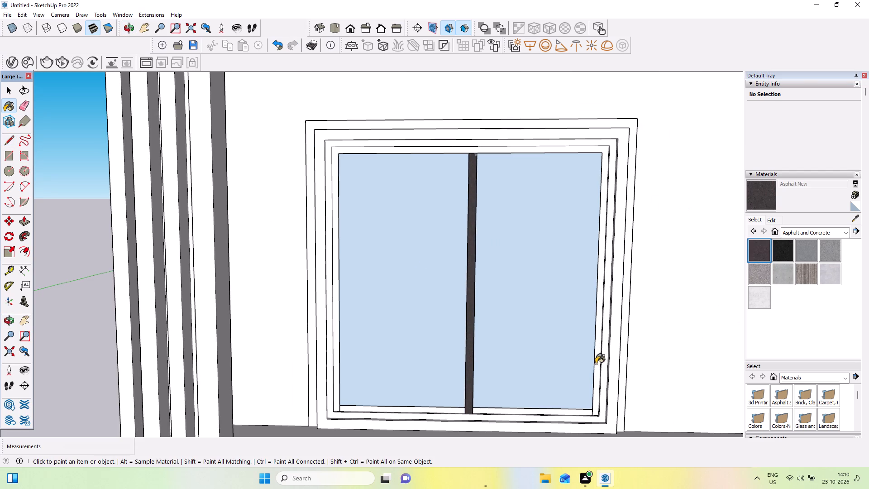
# Examine the framed ground-floor window and the whole facade next to the reference photo.
pyautogui.moveTo(439, 325); pyautogui.dragTo(413, 286, button='middle')
pyautogui.scroll(-2, 413, 286)
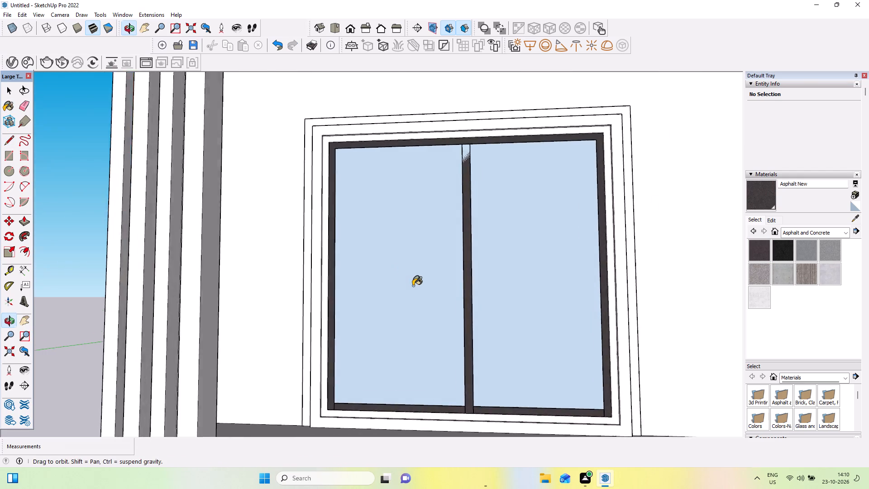
pyautogui.scroll(-5, 413, 286)
pyautogui.moveTo(454, 292); pyautogui.dragTo(480, 292, button='middle')
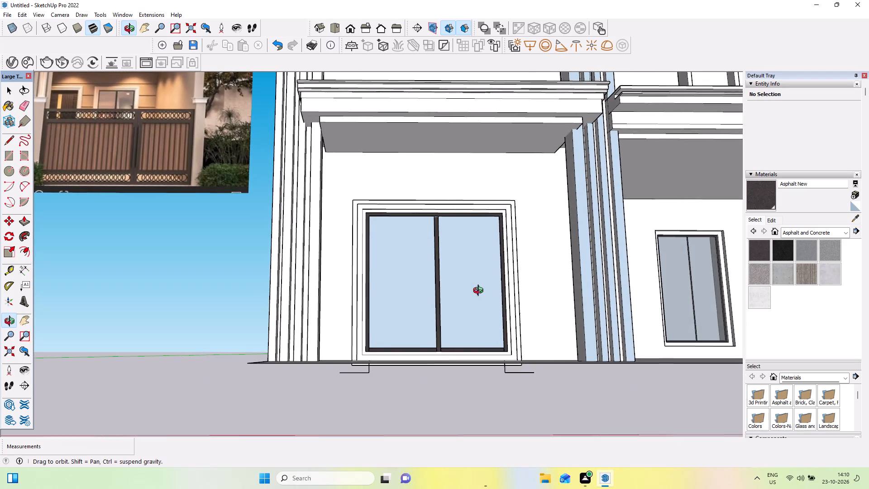
pyautogui.moveTo(480, 292); pyautogui.dragTo(451, 274, button='middle')
pyautogui.scroll(-6, 451, 274)
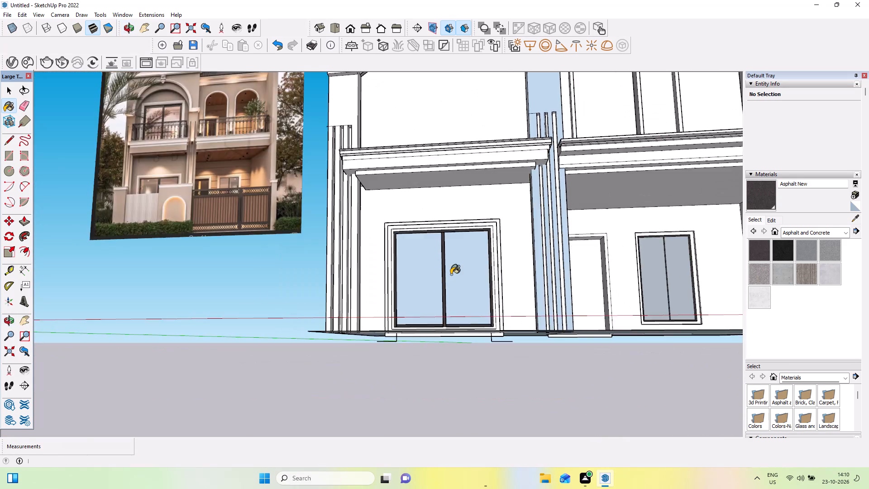
pyautogui.scroll(-3, 451, 274)
pyautogui.moveTo(535, 297); pyautogui.dragTo(540, 308, button='middle')
pyautogui.scroll(-1, 540, 308)
pyautogui.scroll(-3, 351, 277)
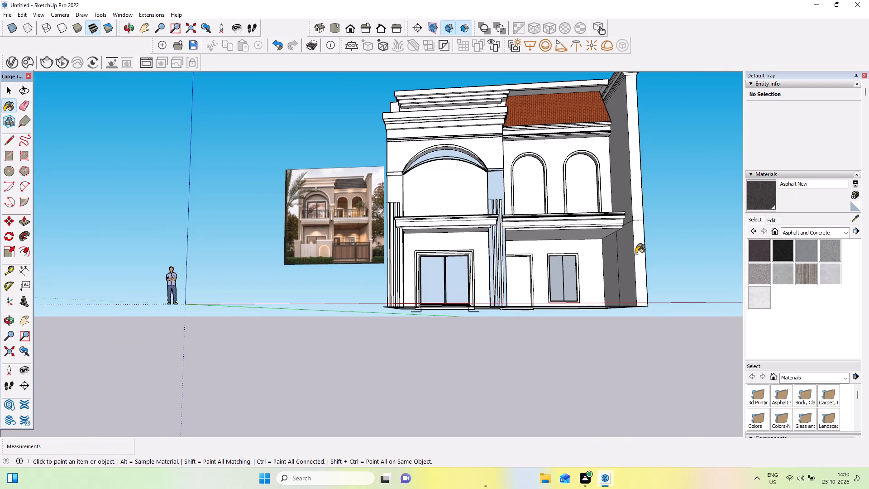
pyautogui.scroll(3, 636, 254)
pyautogui.moveTo(546, 319); pyautogui.dragTo(538, 306, button='middle')
pyautogui.scroll(4, 494, 224)
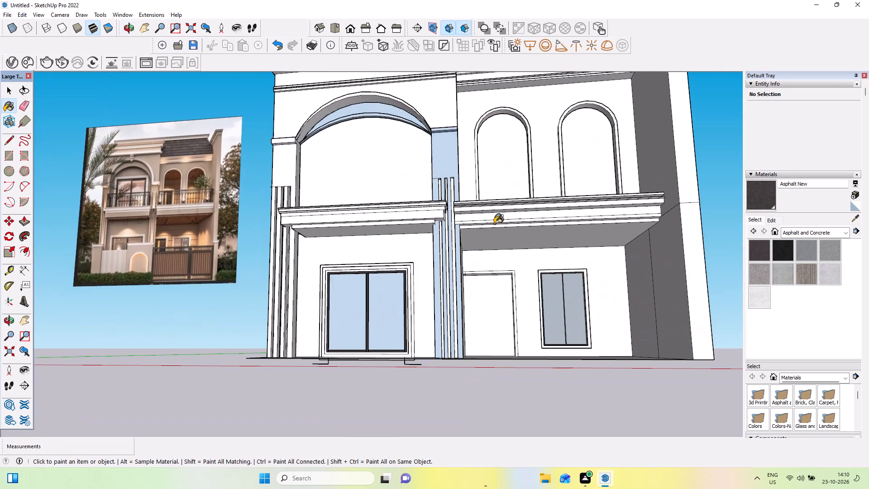
pyautogui.moveTo(500, 229); pyautogui.dragTo(510, 236, button='middle')
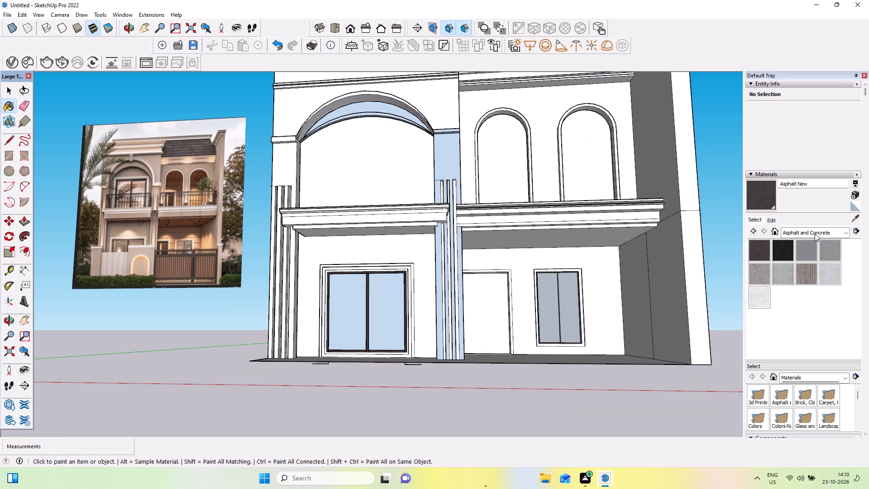
# Paint both panes of the ground-floor window with Translucent Glass Gray from the Glass and Mirrors materials.
pyautogui.click(816, 235)
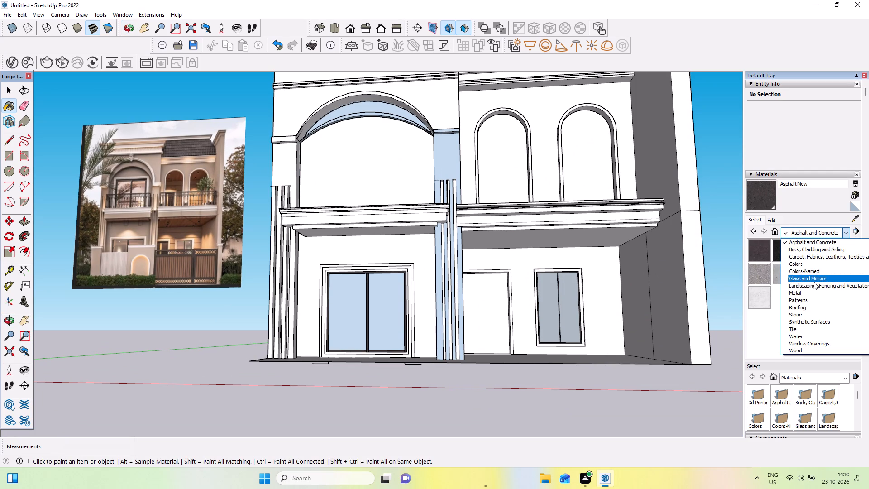
pyautogui.click(814, 282)
pyautogui.click(827, 278)
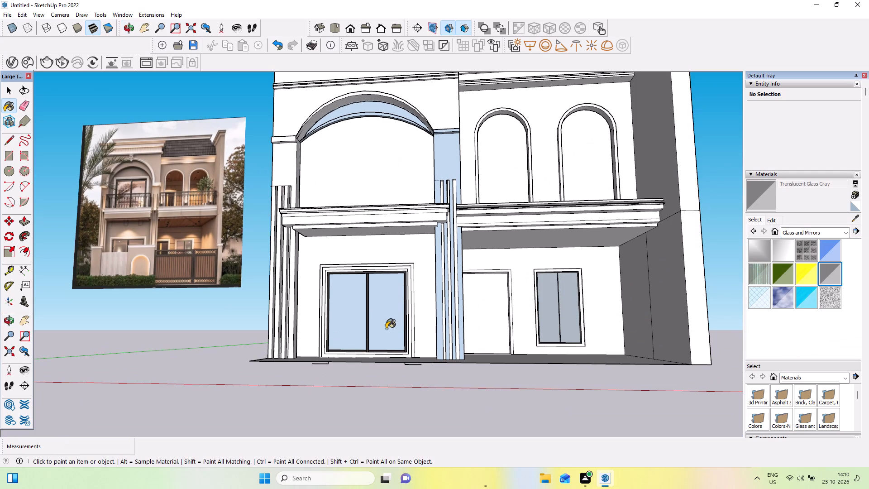
pyautogui.click(386, 329)
pyautogui.click(349, 325)
# Delete the grey glass face that spans both panes of the large ground-floor window.
pyautogui.moveTo(420, 348); pyautogui.dragTo(431, 376, button='middle')
pyautogui.scroll(4, 403, 321)
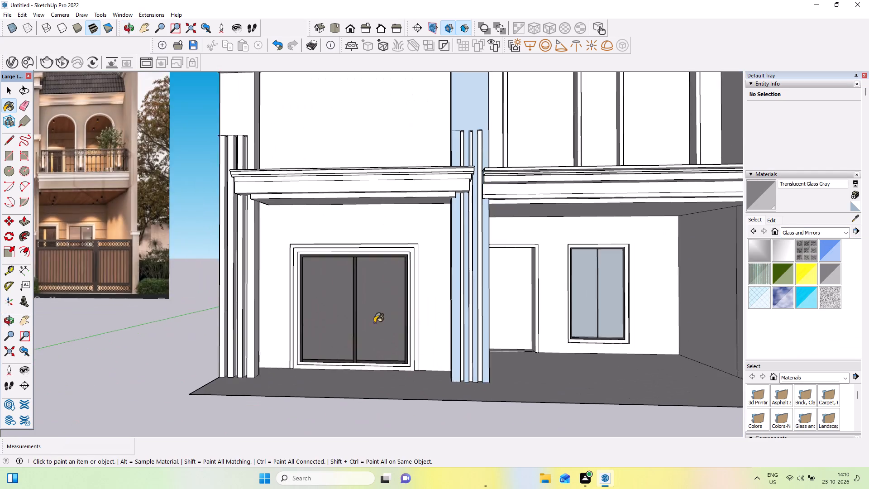
pyautogui.scroll(3, 374, 323)
pyautogui.moveTo(365, 325); pyautogui.dragTo(455, 343, button='middle')
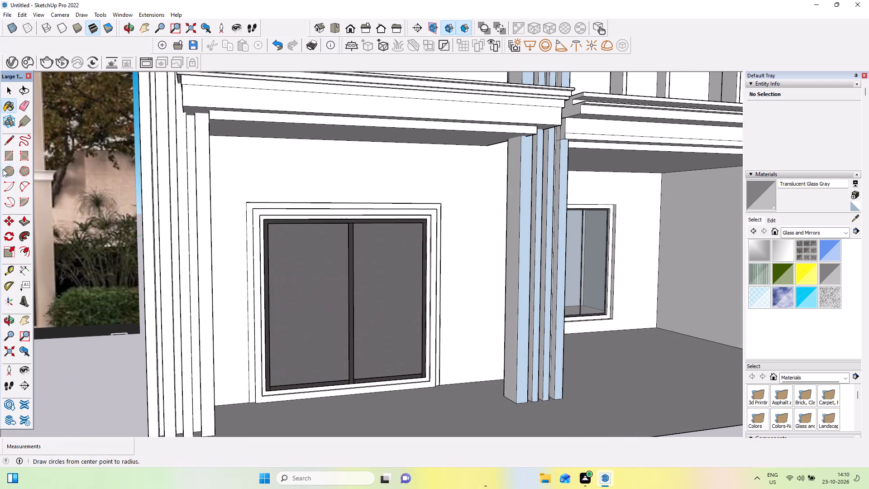
pyautogui.click(8, 89)
pyautogui.click(312, 289)
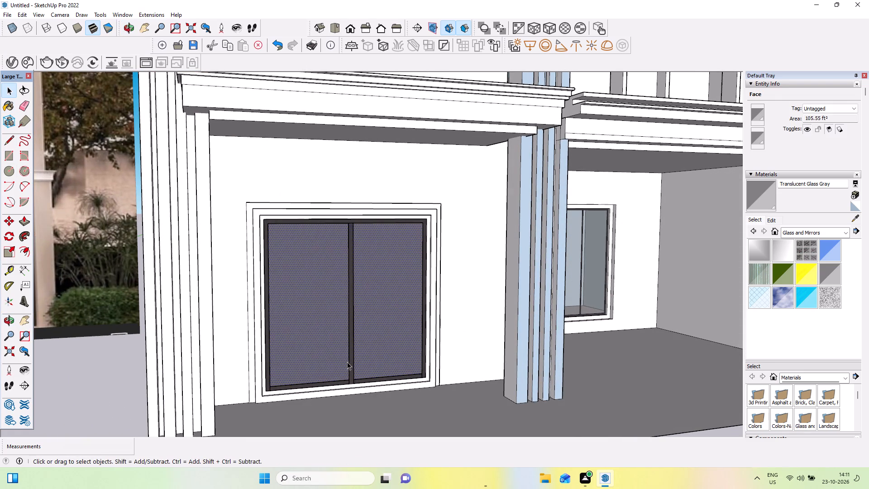
pyautogui.press('Delete')
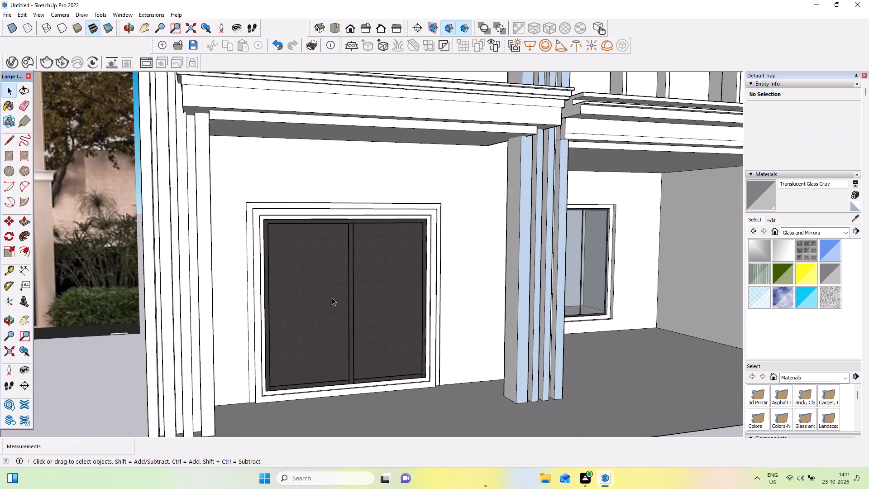
# Paint the dark face remaining in the large ground-floor window with Translucent Glass Gray.
pyautogui.click(829, 271)
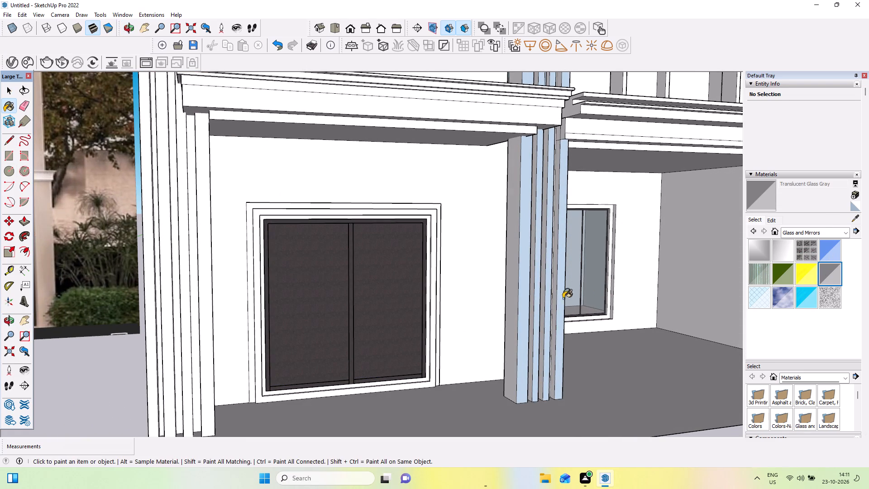
pyautogui.click(299, 302)
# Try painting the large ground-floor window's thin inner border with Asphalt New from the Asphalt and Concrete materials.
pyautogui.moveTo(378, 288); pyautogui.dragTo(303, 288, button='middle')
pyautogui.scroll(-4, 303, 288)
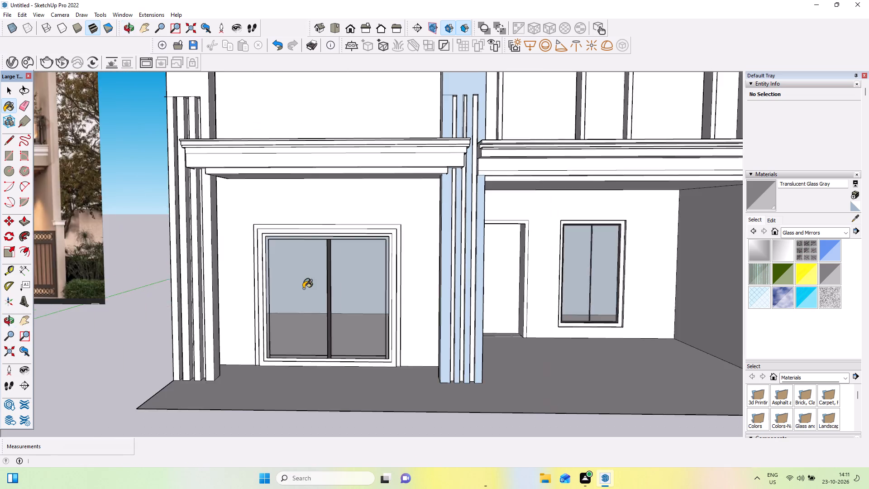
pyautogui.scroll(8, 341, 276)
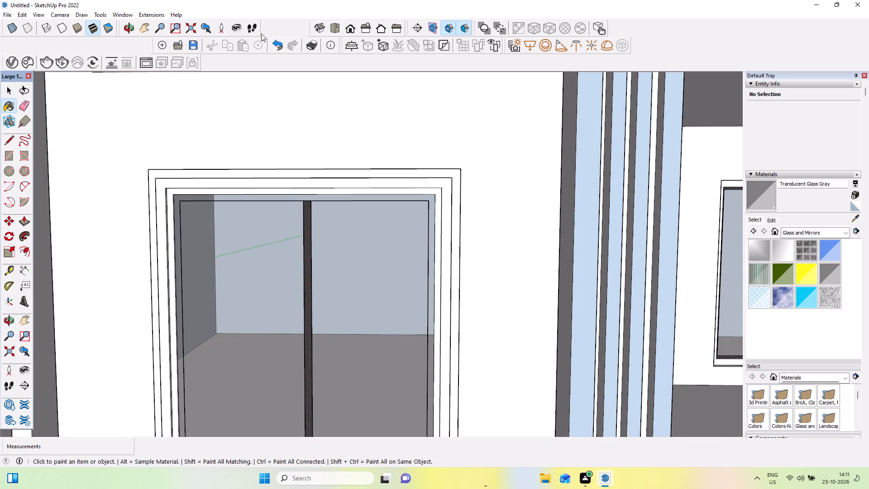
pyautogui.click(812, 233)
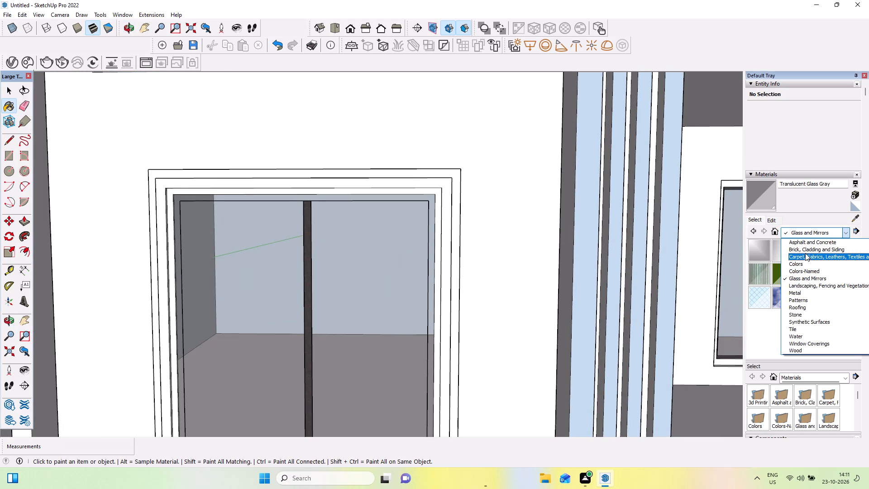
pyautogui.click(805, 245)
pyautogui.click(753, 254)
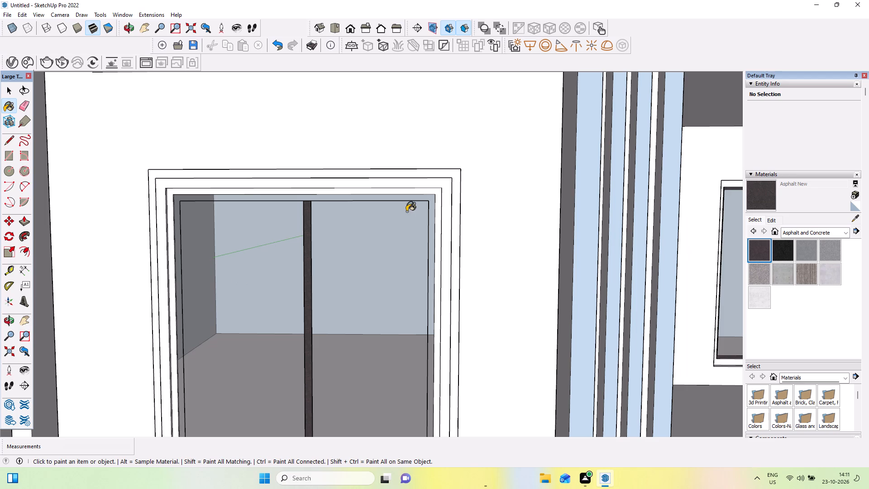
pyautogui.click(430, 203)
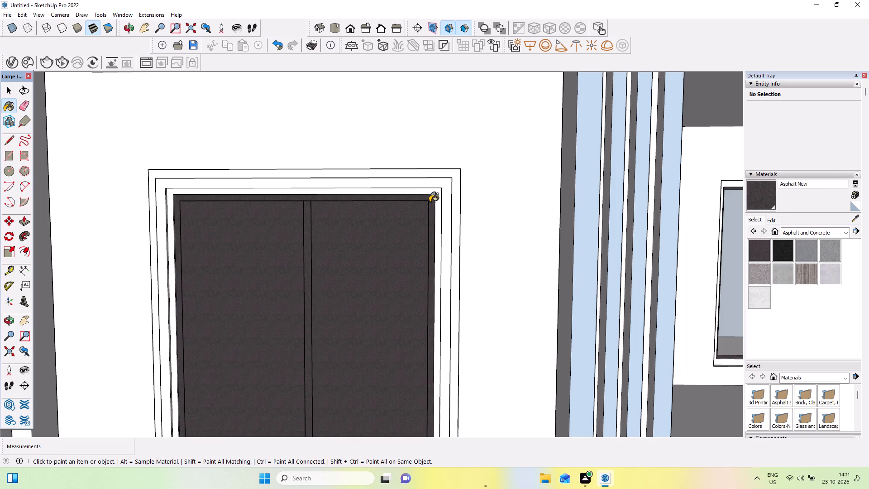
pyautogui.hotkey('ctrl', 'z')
# Examine the glazed ground-floor window and the whole facade against the reference photo.
pyautogui.moveTo(439, 214); pyautogui.dragTo(444, 194, button='middle')
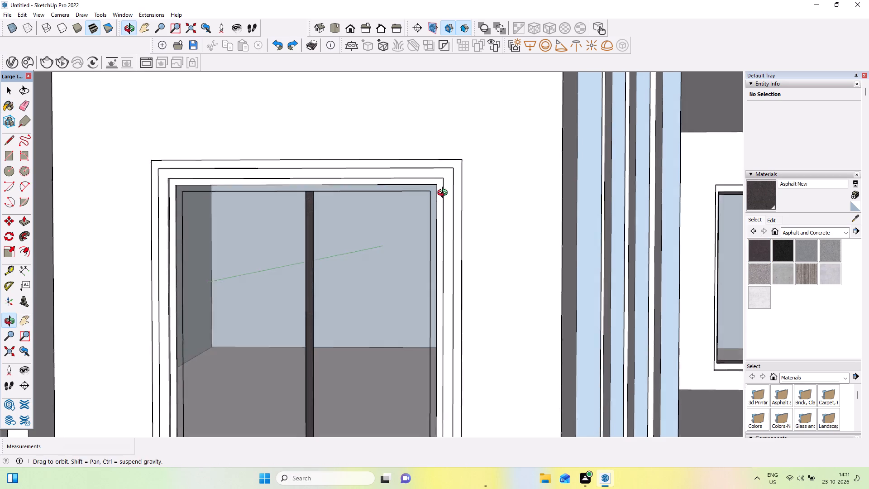
pyautogui.moveTo(444, 194); pyautogui.dragTo(445, 191, button='middle')
pyautogui.scroll(-1, 449, 195)
pyautogui.scroll(3, 443, 206)
pyautogui.scroll(-6, 443, 179)
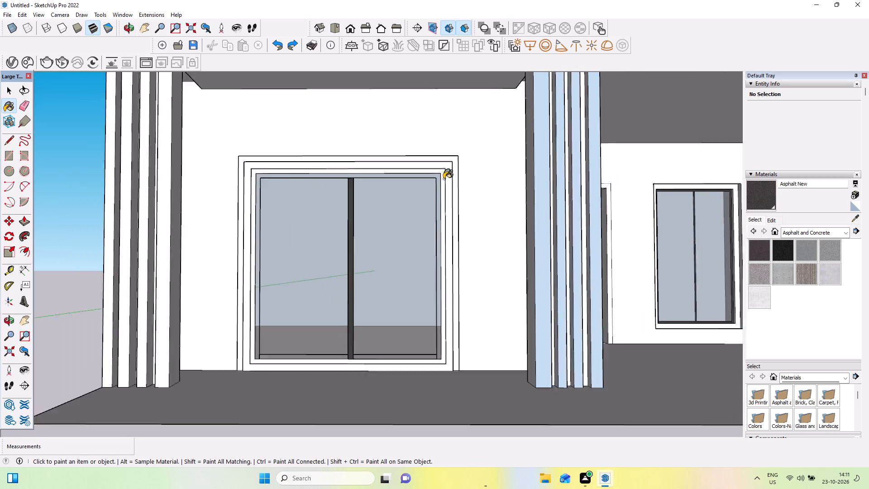
pyautogui.scroll(-6, 444, 179)
pyautogui.moveTo(487, 218); pyautogui.dragTo(457, 278, button='middle')
pyautogui.scroll(-7, 457, 278)
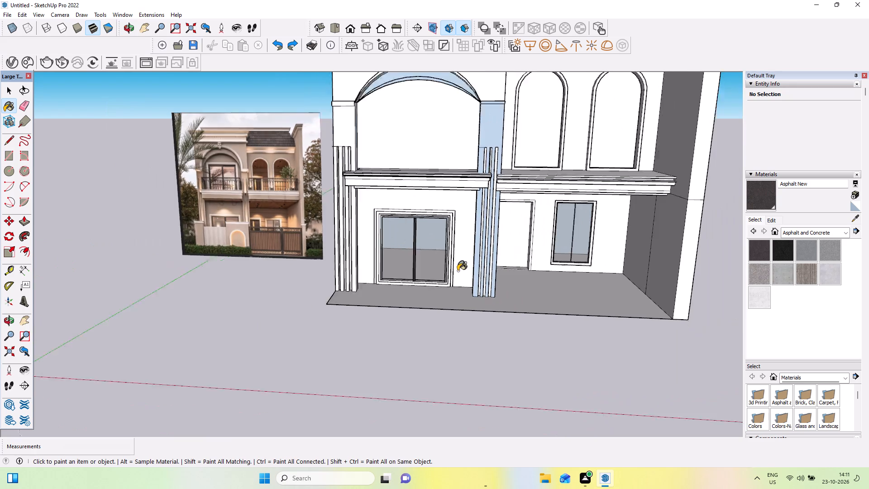
pyautogui.scroll(-5, 458, 271)
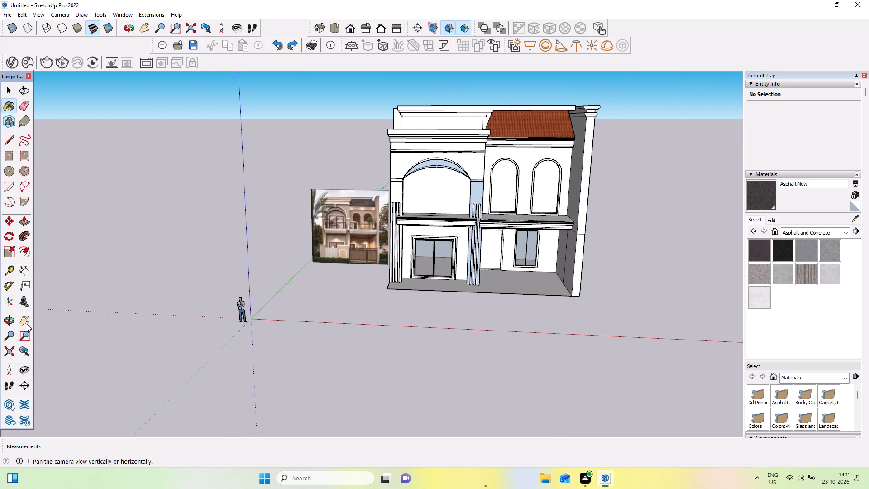
pyautogui.click(24, 324)
pyautogui.moveTo(266, 206); pyautogui.dragTo(175, 287)
pyautogui.moveTo(520, 249); pyautogui.dragTo(540, 194, button='middle')
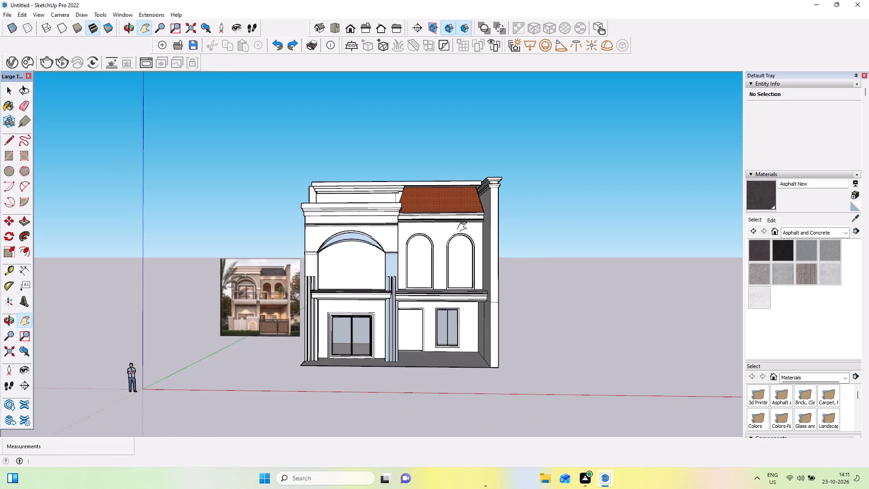
pyautogui.scroll(3, 350, 290)
pyautogui.moveTo(410, 291); pyautogui.dragTo(408, 273)
pyautogui.scroll(3, 408, 271)
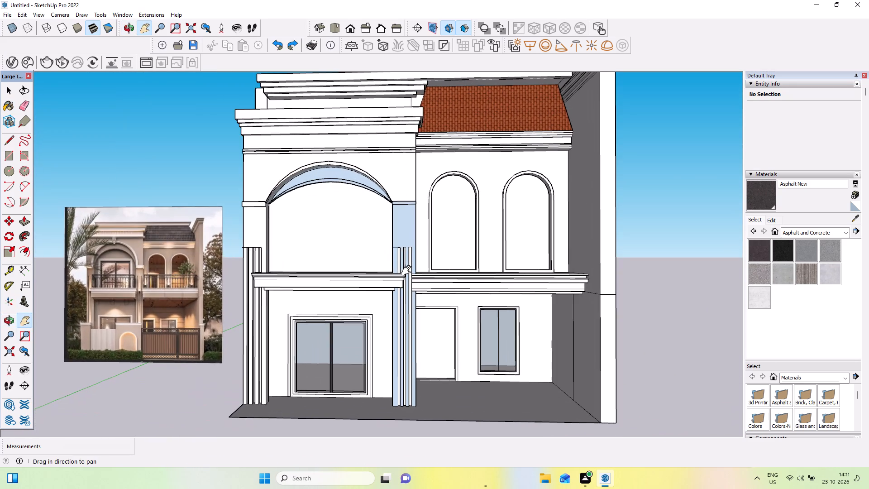
pyautogui.scroll(-2, 408, 270)
pyautogui.moveTo(487, 243); pyautogui.dragTo(479, 259, button='middle')
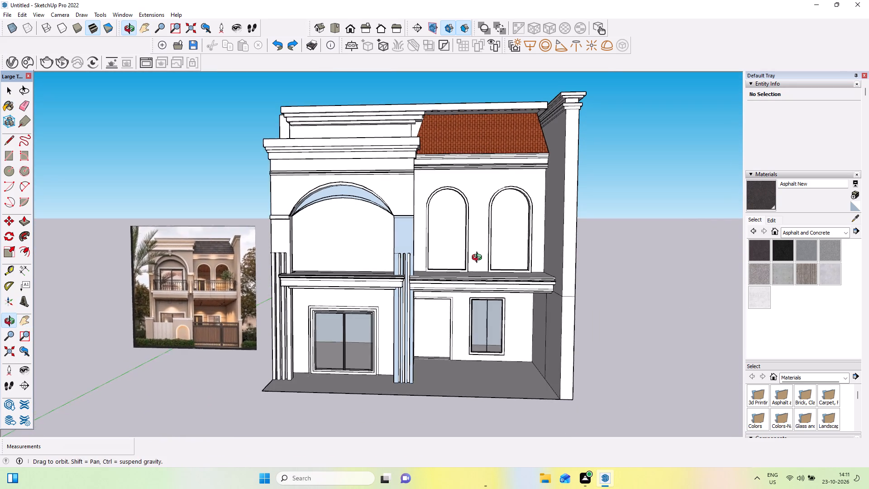
pyautogui.moveTo(479, 259); pyautogui.dragTo(483, 259, button='middle')
pyautogui.scroll(-2, 471, 254)
pyautogui.scroll(4, 385, 240)
pyautogui.moveTo(385, 240); pyautogui.dragTo(389, 247, button='middle')
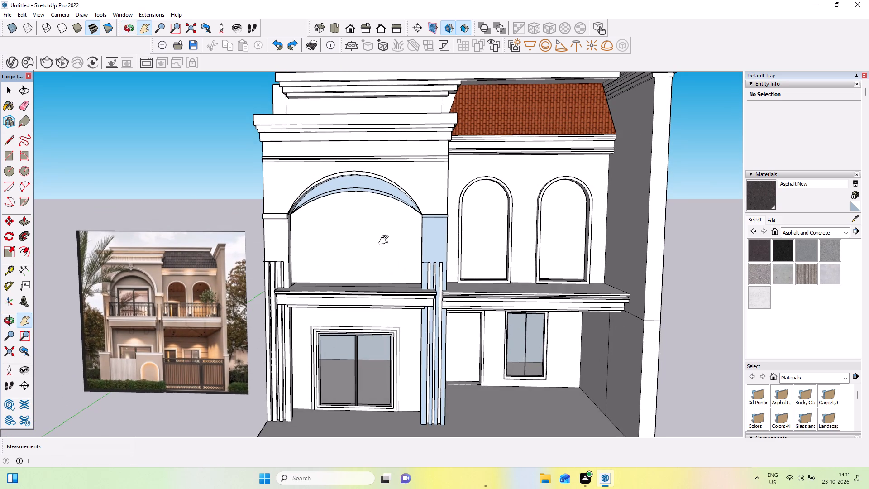
pyautogui.moveTo(291, 253); pyautogui.dragTo(243, 253)
pyautogui.scroll(-2, 272, 259)
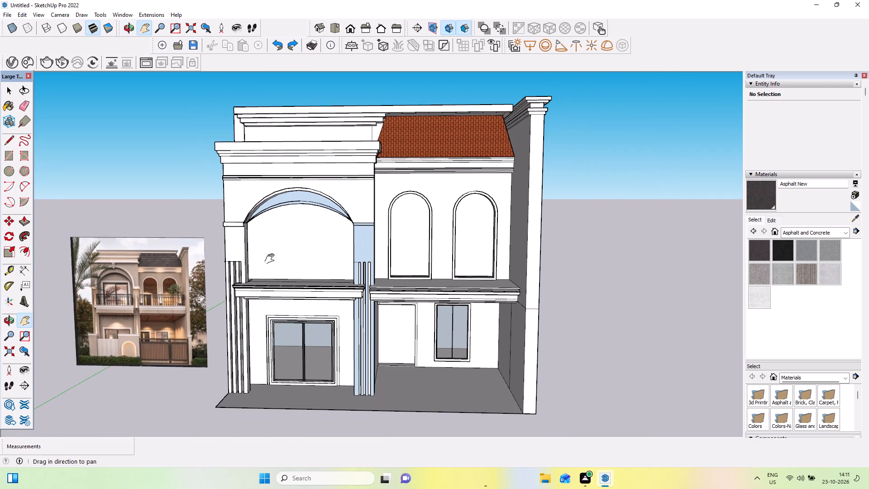
pyautogui.moveTo(315, 260); pyautogui.dragTo(326, 258, button='middle')
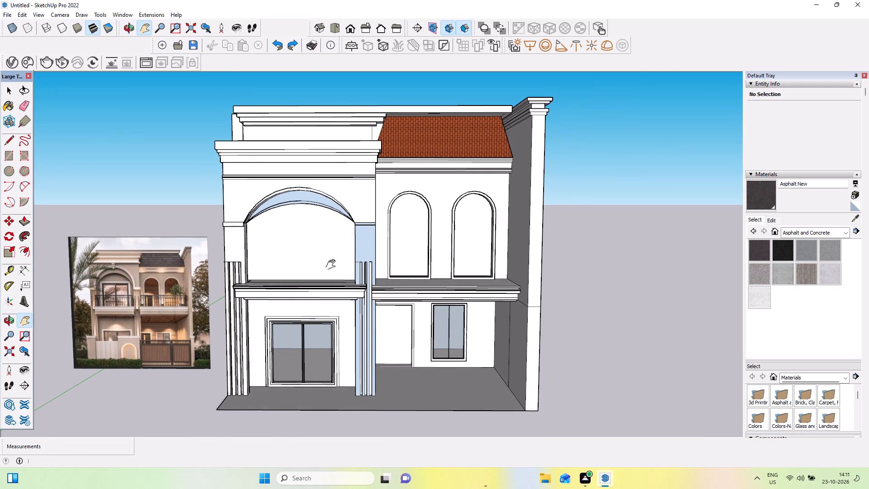
pyautogui.scroll(6, 333, 265)
pyautogui.hscroll(1, 333, 265)
pyautogui.scroll(1, 333, 265)
pyautogui.hscroll(1, 333, 265)
pyautogui.scroll(1, 333, 265)
pyautogui.hscroll(1, 333, 265)
pyautogui.scroll(1, 333, 265)
pyautogui.hscroll(1, 333, 265)
pyautogui.scroll(1, 333, 265)
pyautogui.hscroll(1, 333, 265)
pyautogui.scroll(1, 333, 265)
pyautogui.hscroll(1, 333, 265)
pyautogui.scroll(1, 333, 265)
pyautogui.hscroll(1, 333, 265)
pyautogui.hscroll(-1, 333, 265)
pyautogui.scroll(-1, 333, 265)
pyautogui.hscroll(-1, 333, 265)
pyautogui.scroll(-1, 333, 265)
pyautogui.scroll(1, 333, 265)
pyautogui.scroll(-1, 333, 265)
pyautogui.scroll(1, 333, 265)
pyautogui.keyDown('ctrl'); pyautogui.scroll(-8, 333, 265); pyautogui.keyUp('ctrl')
pyautogui.hscroll(-1, 333, 265)
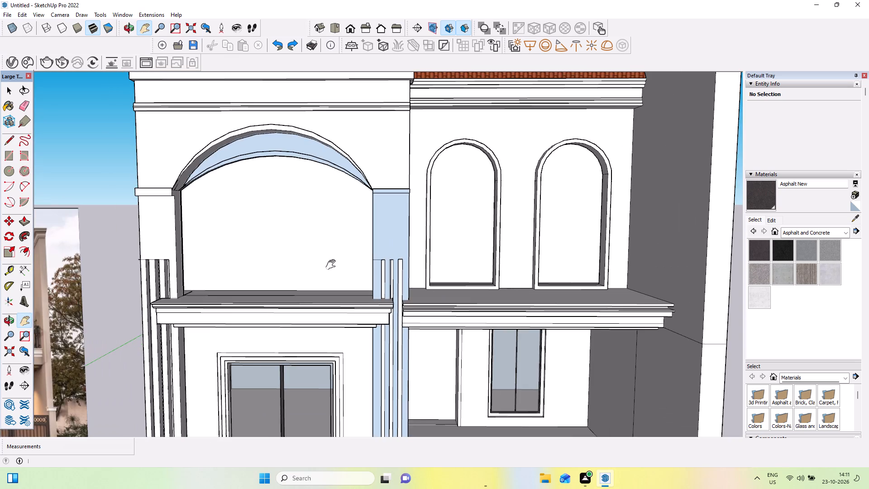
pyautogui.keyDown('ctrl'); pyautogui.scroll(-5, 333, 265); pyautogui.keyUp('ctrl')
pyautogui.scroll(1, 333, 265)
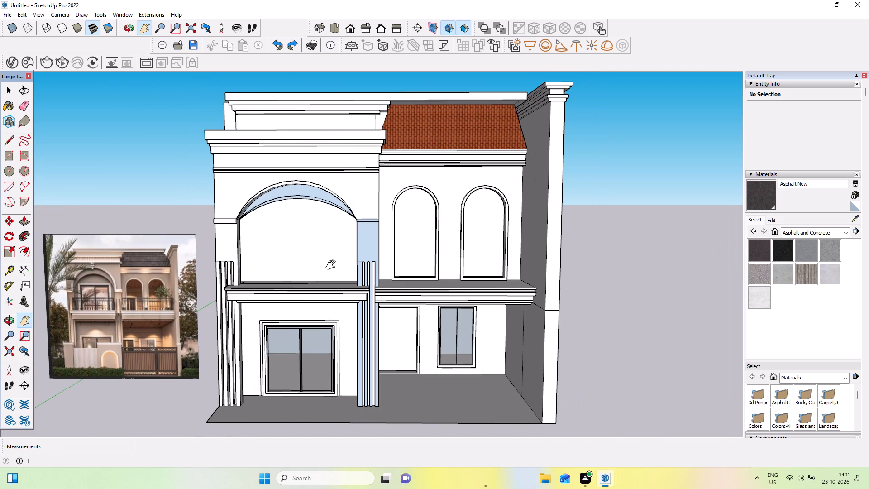
pyautogui.click(334, 268)
# Erase the short stray horizontal edge beside the tops of the vertical fins on the pillar next to the large arch.
pyautogui.scroll(4, 315, 259)
pyautogui.moveTo(350, 276); pyautogui.dragTo(429, 263, button='middle')
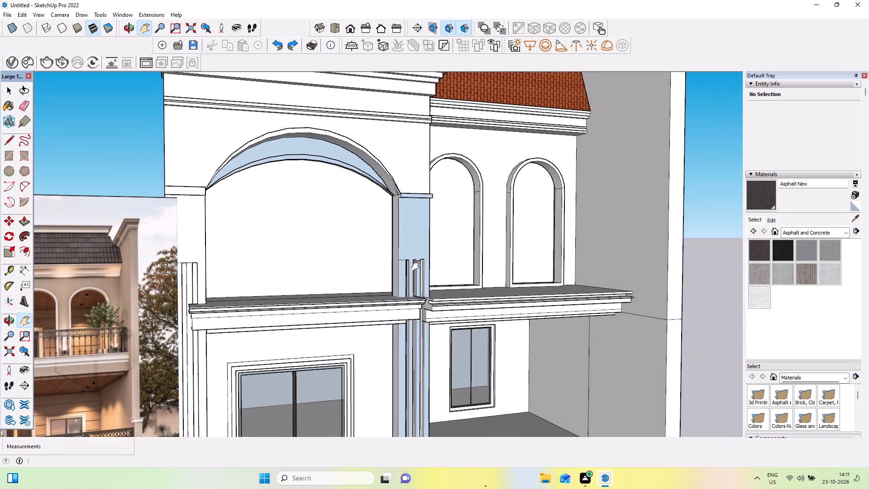
pyautogui.scroll(7, 397, 267)
pyautogui.click(21, 101)
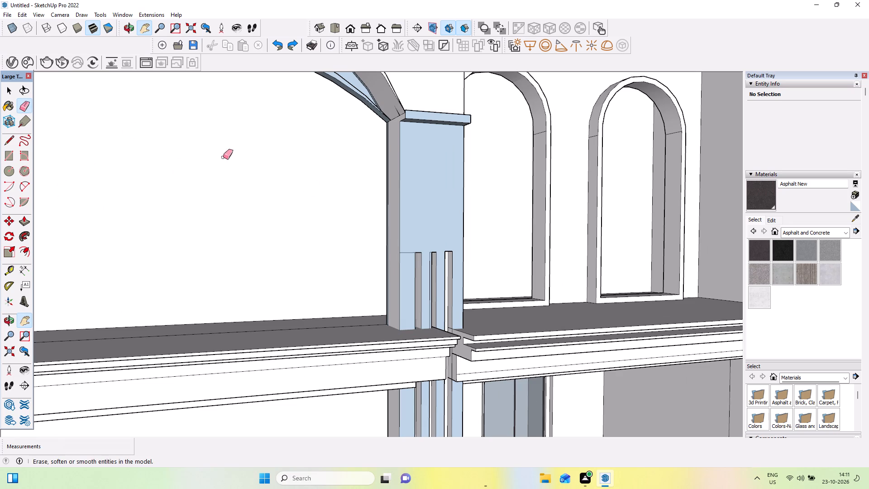
pyautogui.moveTo(406, 249); pyautogui.dragTo(408, 258)
# Examine the facade from several angles beside the reference photo, comparing the pillar, arches, balconies and windows.
pyautogui.scroll(-5, 357, 231)
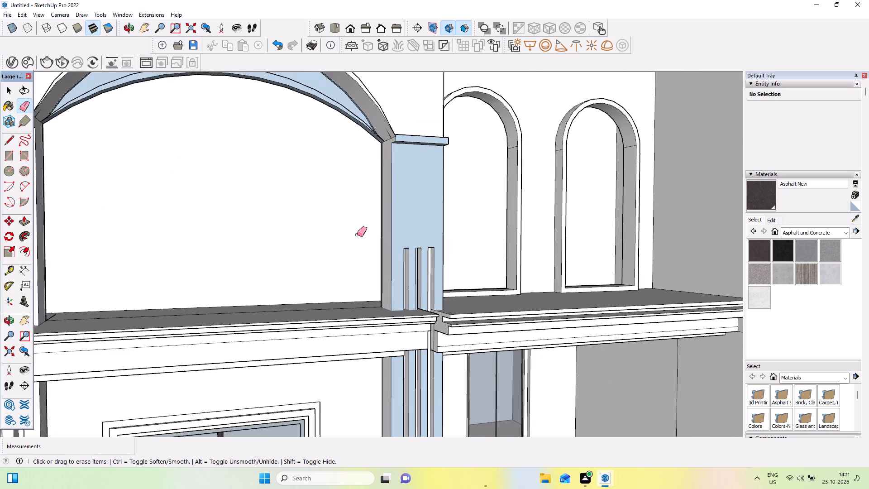
pyautogui.scroll(-8, 357, 235)
pyautogui.scroll(1, 357, 235)
pyautogui.moveTo(449, 290); pyautogui.dragTo(327, 296, button='middle')
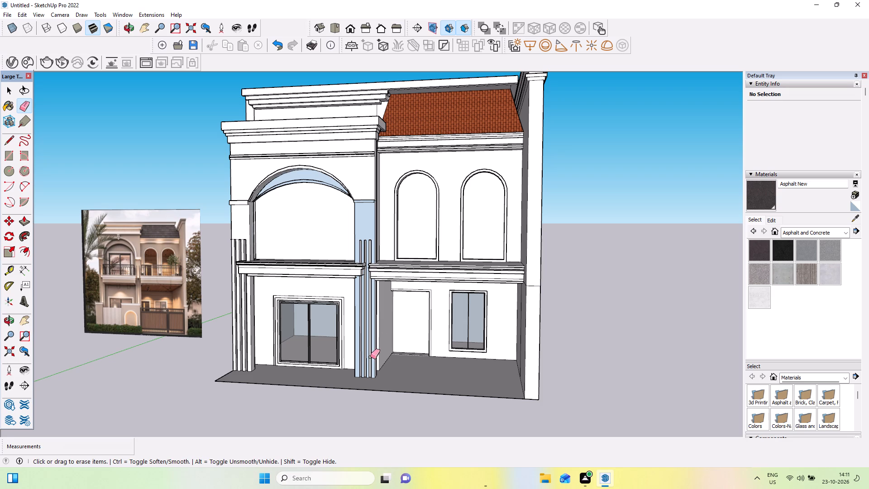
pyautogui.scroll(-3, 541, 244)
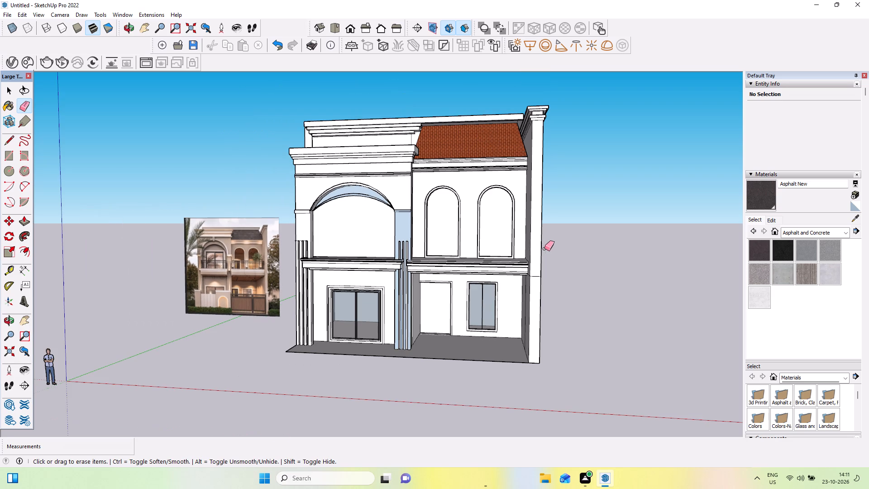
pyautogui.moveTo(358, 206); pyautogui.dragTo(429, 211, button='middle')
pyautogui.scroll(3, 401, 137)
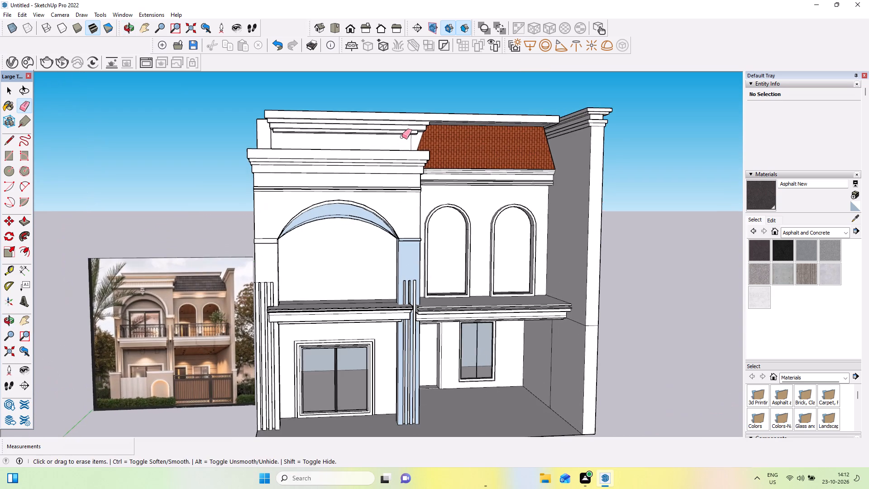
pyautogui.moveTo(406, 143); pyautogui.dragTo(400, 151, button='middle')
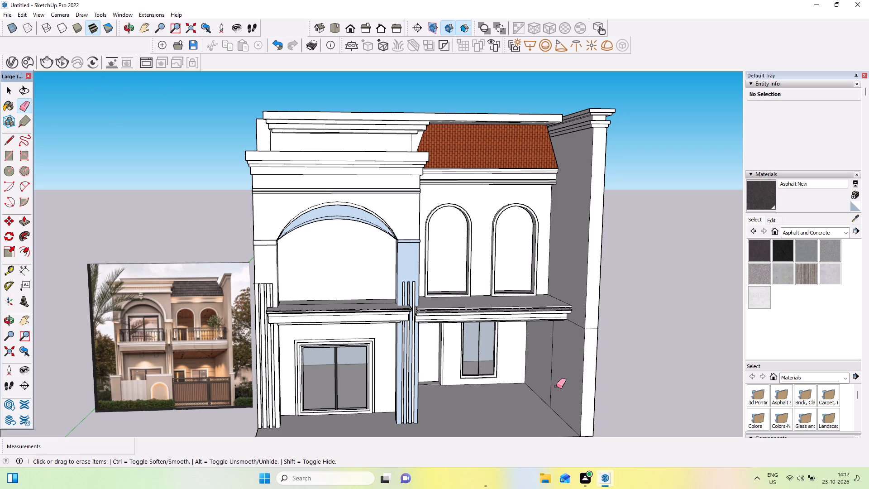
pyautogui.scroll(-2, 338, 205)
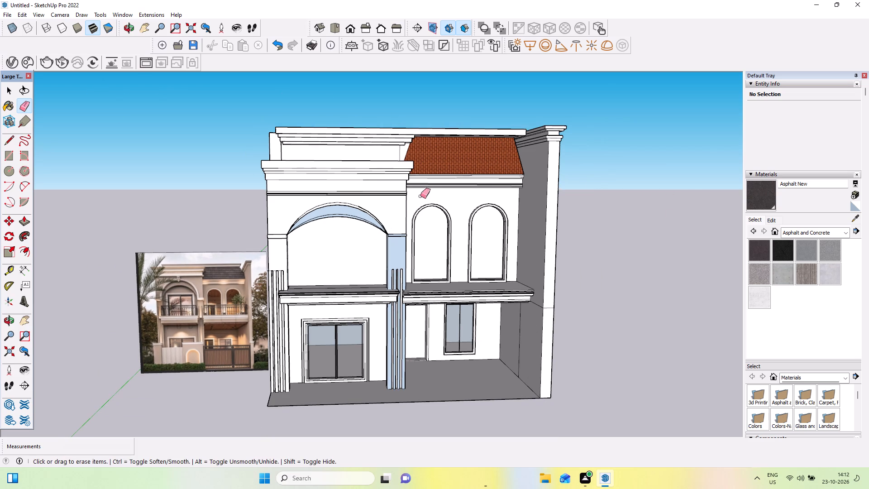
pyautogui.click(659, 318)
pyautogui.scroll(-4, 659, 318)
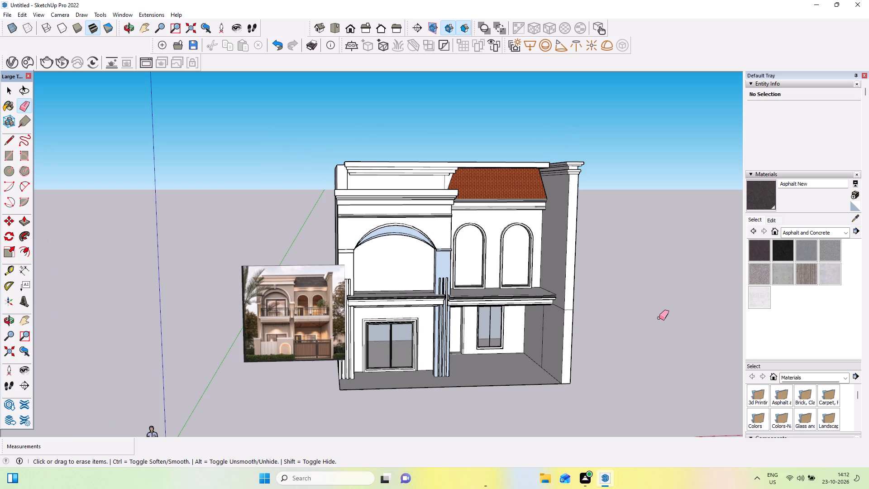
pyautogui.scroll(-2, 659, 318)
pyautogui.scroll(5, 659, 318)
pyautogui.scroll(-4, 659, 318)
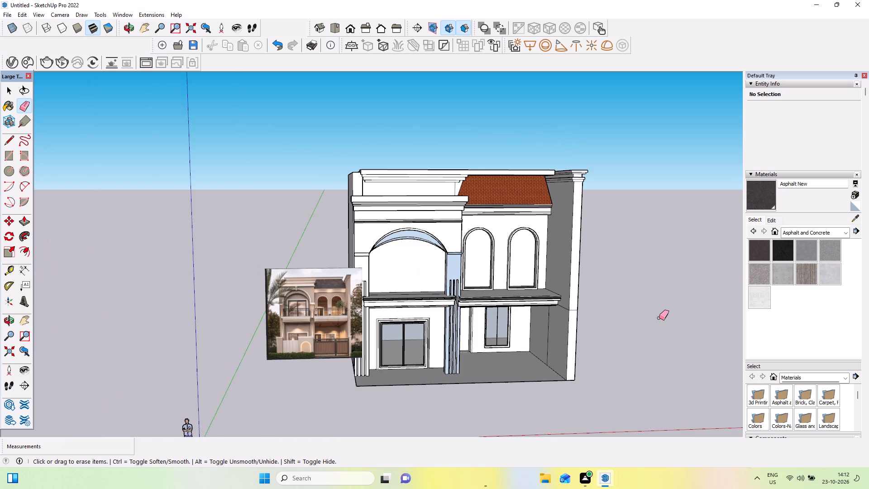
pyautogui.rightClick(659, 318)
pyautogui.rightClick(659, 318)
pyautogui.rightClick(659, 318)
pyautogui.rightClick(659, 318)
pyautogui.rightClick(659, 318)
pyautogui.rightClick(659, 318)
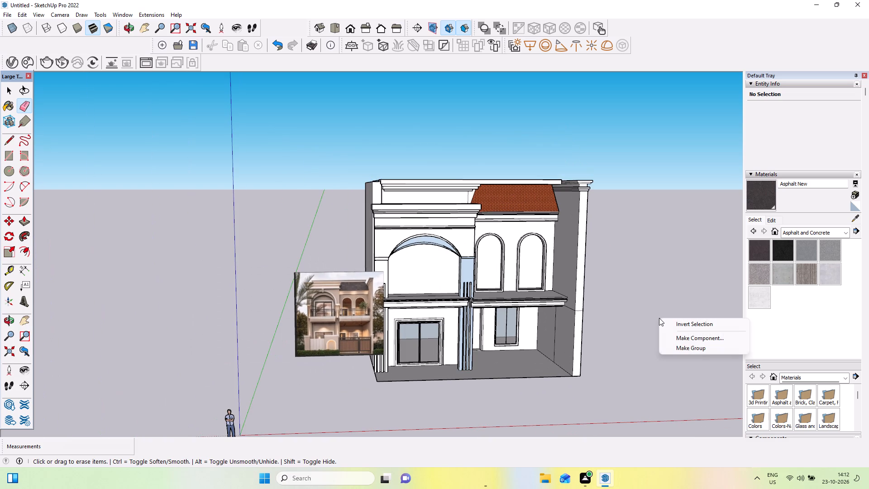
# Examine the facade's windows, arches, balconies and tiled roof from several angles beside the reference photo.
pyautogui.rightClick(659, 318)
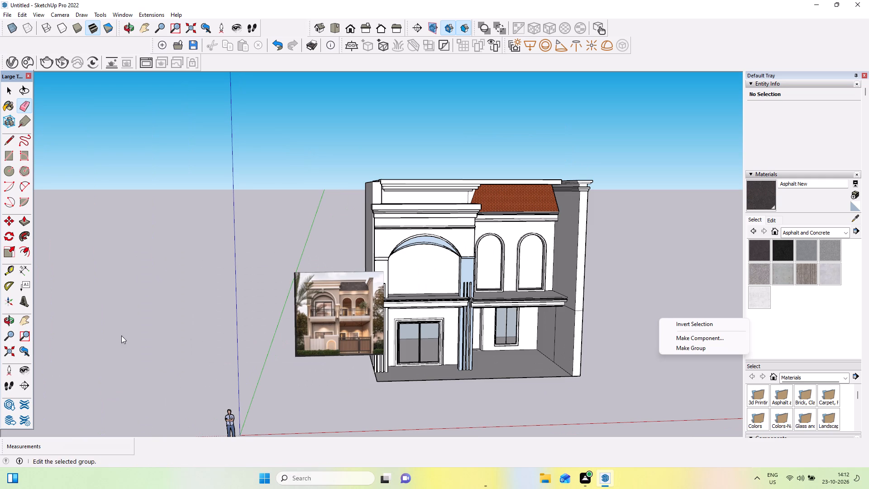
pyautogui.click(636, 196)
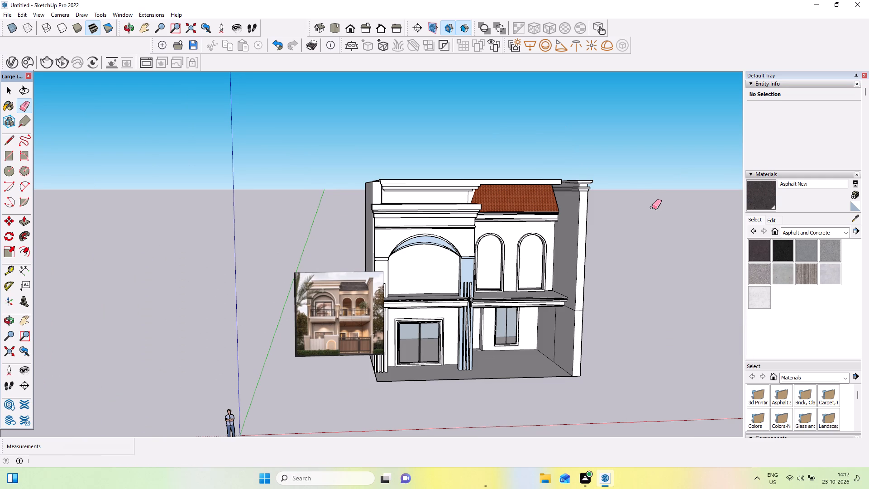
pyautogui.scroll(6, 476, 336)
pyautogui.moveTo(537, 307); pyautogui.dragTo(529, 308, button='middle')
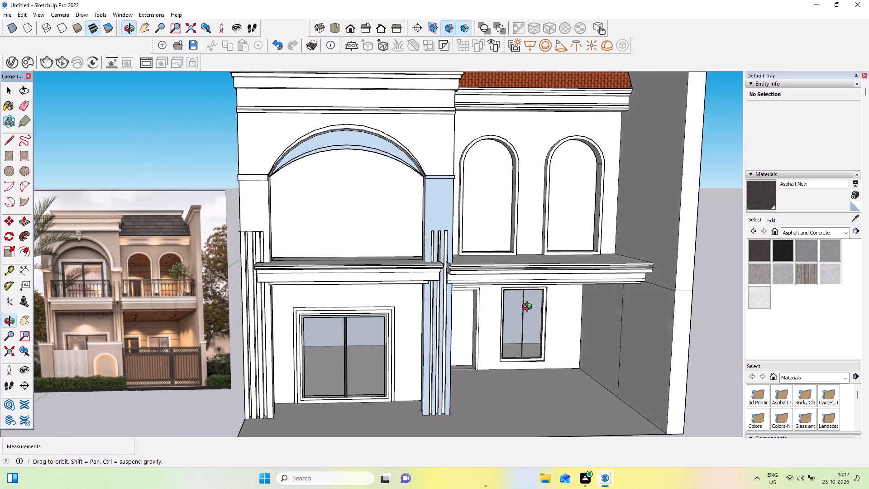
pyautogui.moveTo(529, 308); pyautogui.dragTo(501, 331, button='middle')
pyautogui.scroll(-6, 501, 331)
pyautogui.moveTo(537, 274); pyautogui.dragTo(453, 224, button='middle')
pyautogui.moveTo(587, 267); pyautogui.dragTo(663, 263, button='middle')
pyautogui.scroll(2, 596, 196)
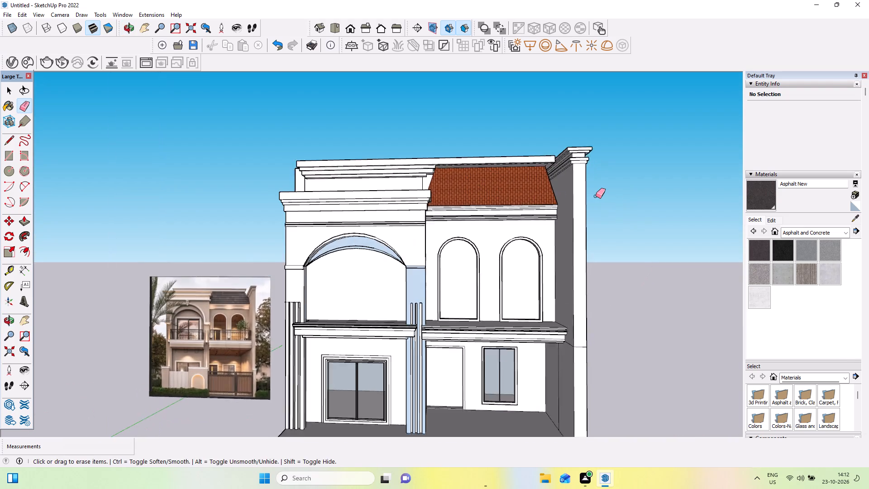
pyautogui.scroll(2, 596, 196)
pyautogui.moveTo(596, 196); pyautogui.dragTo(603, 210, button='middle')
pyautogui.scroll(-2, 604, 208)
pyautogui.moveTo(540, 237); pyautogui.dragTo(545, 229, button='middle')
pyautogui.scroll(2, 238, 307)
pyautogui.scroll(-1, 238, 307)
pyautogui.scroll(1, 238, 307)
pyautogui.scroll(1, 315, 283)
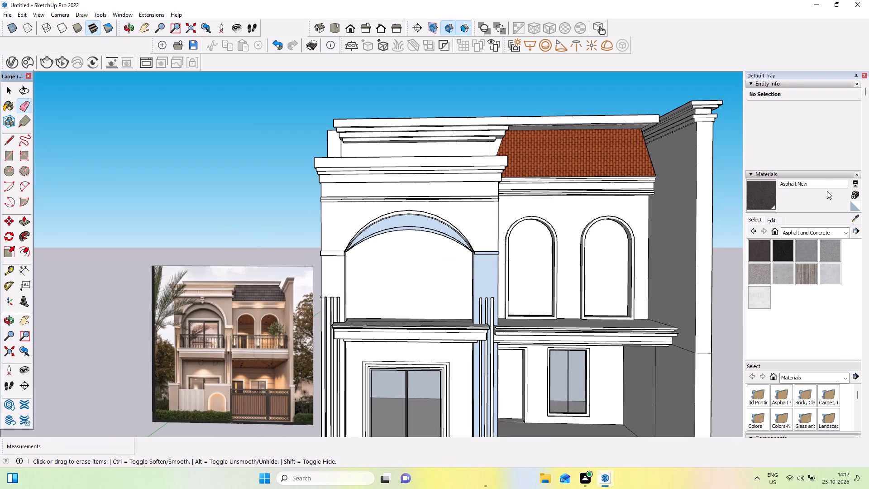
# Create a near-black version of the model's Roofing Tile Spanish material and paint the sloped roof with it.
pyautogui.click(837, 235)
pyautogui.scroll(9, 792, 269)
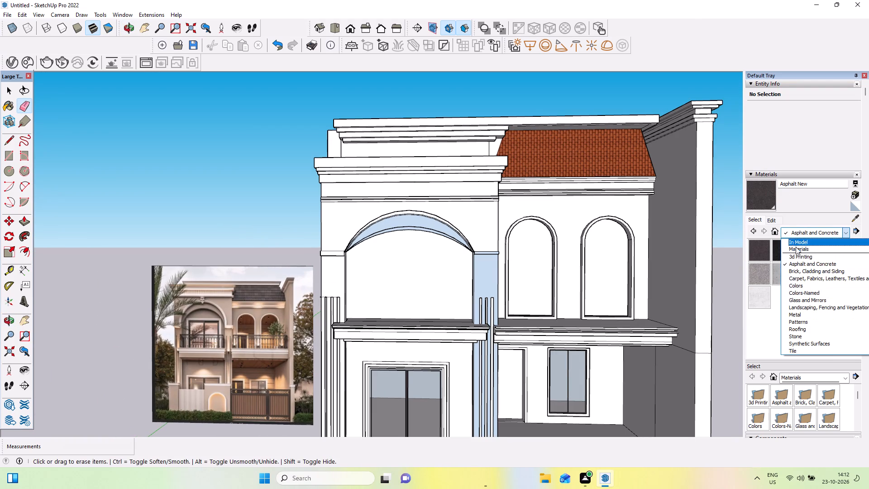
pyautogui.click(797, 239)
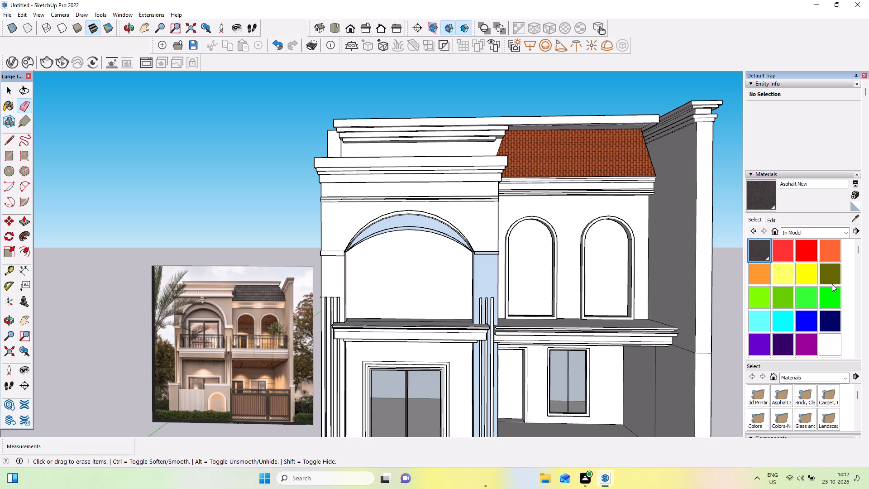
pyautogui.scroll(-4, 823, 283)
pyautogui.scroll(3, 823, 283)
pyautogui.scroll(-3, 823, 283)
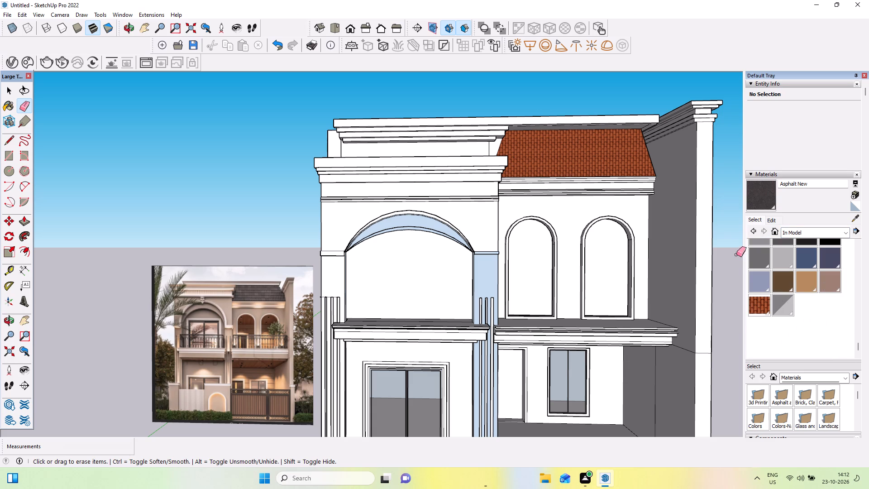
pyautogui.click(750, 257)
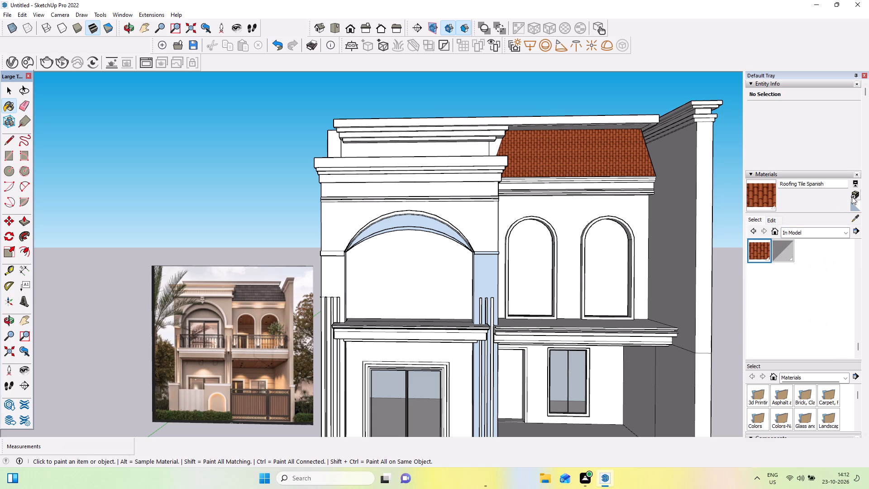
pyautogui.click(852, 197)
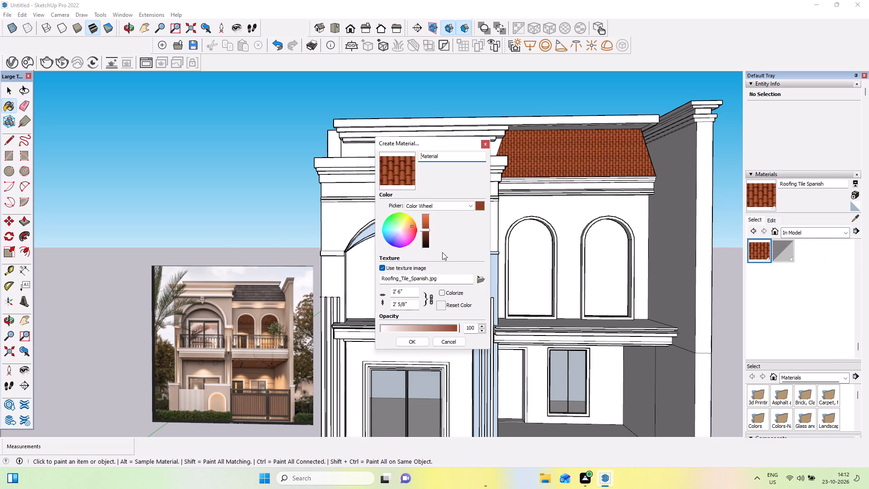
pyautogui.click(427, 233)
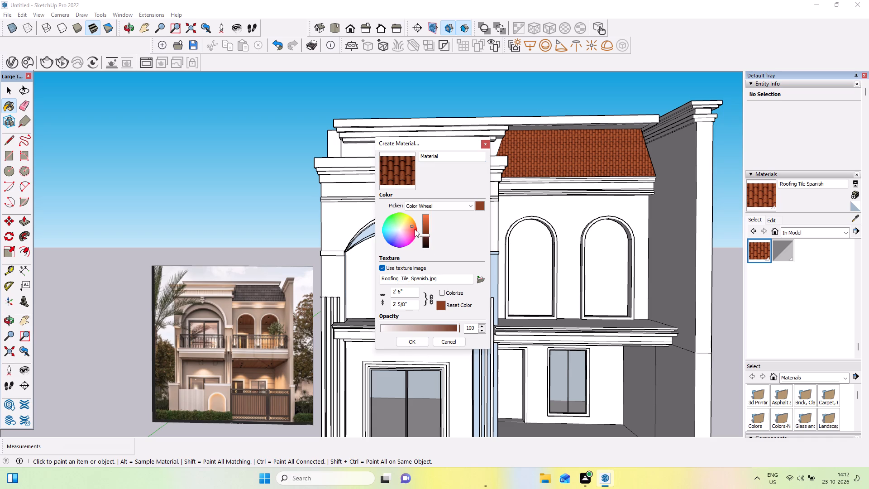
pyautogui.click(415, 229)
pyautogui.click(428, 241)
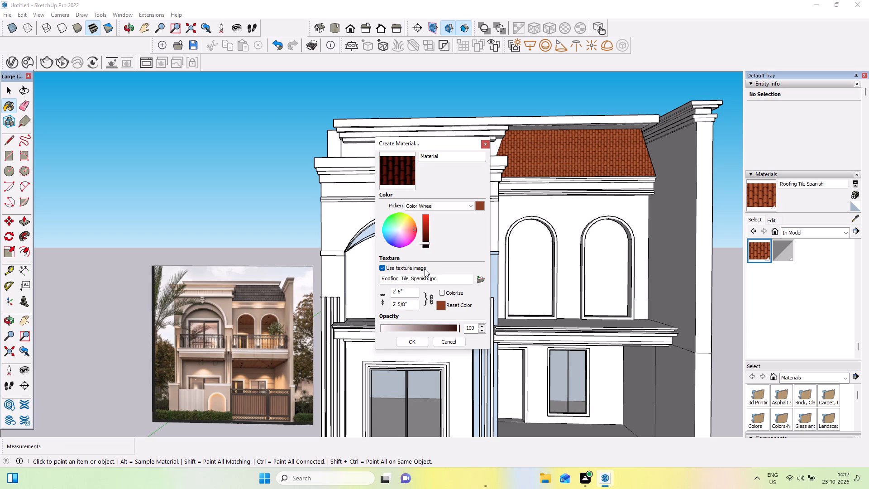
pyautogui.click(402, 233)
pyautogui.click(412, 345)
pyautogui.click(591, 162)
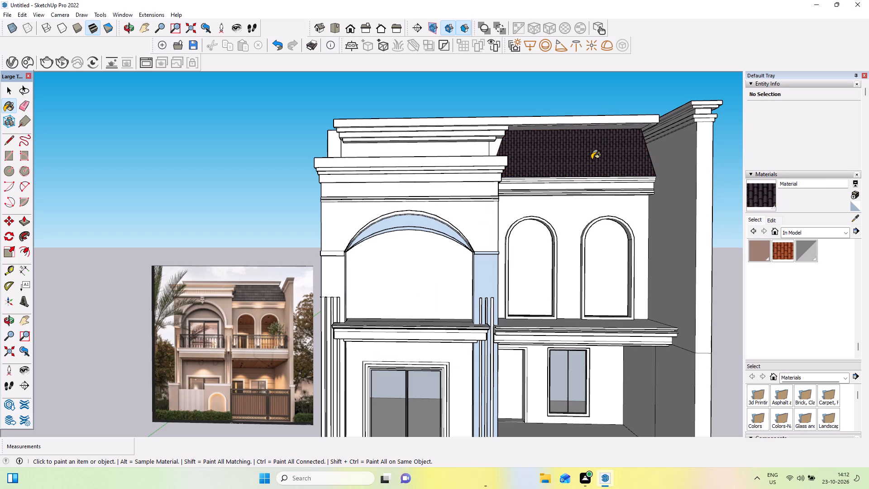
# Compare the darkened roof and the ground-floor window area with the reference photo.
pyautogui.moveTo(624, 168); pyautogui.dragTo(635, 161, button='middle')
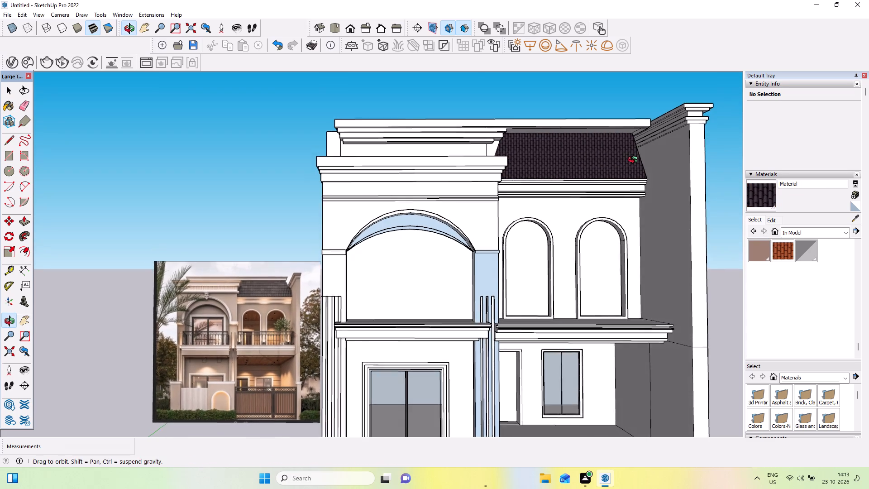
pyautogui.moveTo(635, 161); pyautogui.dragTo(621, 154, button='middle')
pyautogui.scroll(3, 340, 293)
pyautogui.moveTo(343, 293); pyautogui.dragTo(348, 298, button='middle')
pyautogui.scroll(-4, 551, 254)
pyautogui.scroll(2, 478, 404)
pyautogui.moveTo(479, 403); pyautogui.dragTo(487, 403, button='middle')
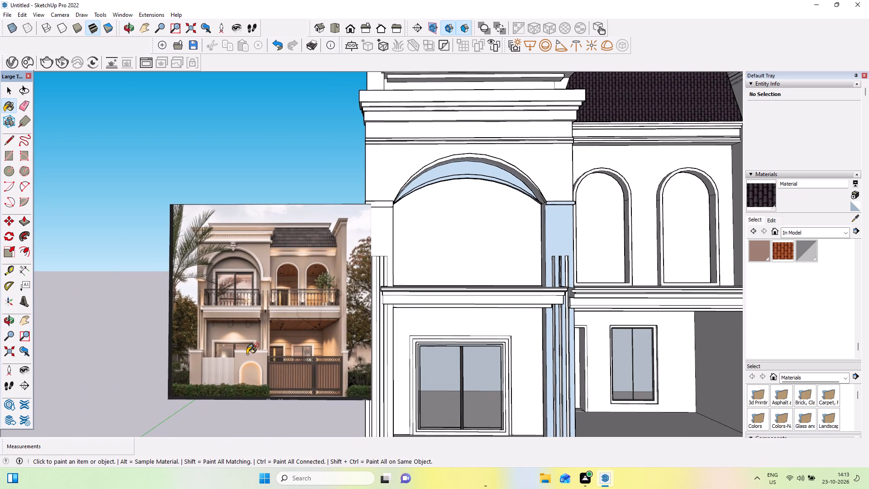
pyautogui.scroll(3, 245, 341)
pyautogui.scroll(-2, 245, 341)
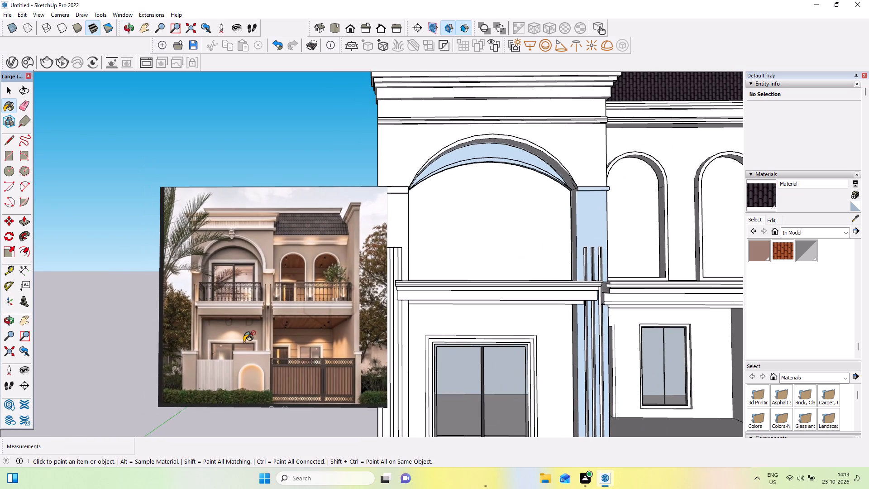
pyautogui.scroll(-3, 245, 341)
pyautogui.moveTo(364, 373); pyautogui.dragTo(384, 320, button='middle')
pyautogui.scroll(-1, 383, 316)
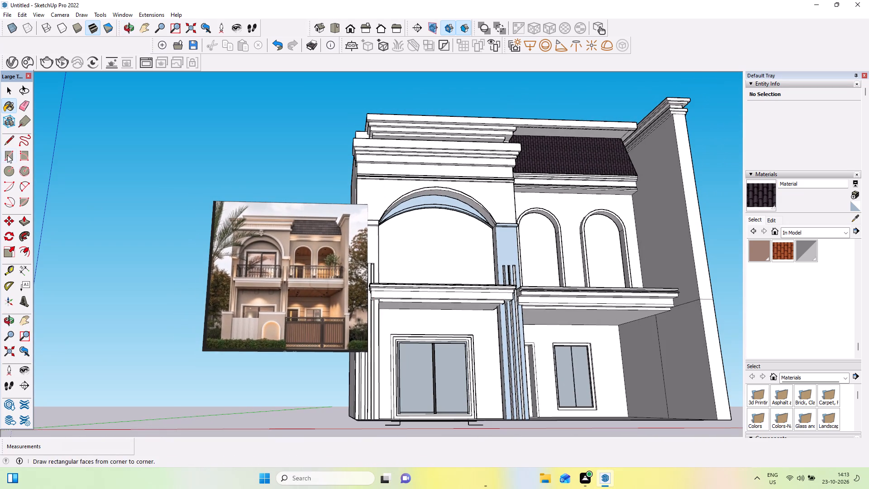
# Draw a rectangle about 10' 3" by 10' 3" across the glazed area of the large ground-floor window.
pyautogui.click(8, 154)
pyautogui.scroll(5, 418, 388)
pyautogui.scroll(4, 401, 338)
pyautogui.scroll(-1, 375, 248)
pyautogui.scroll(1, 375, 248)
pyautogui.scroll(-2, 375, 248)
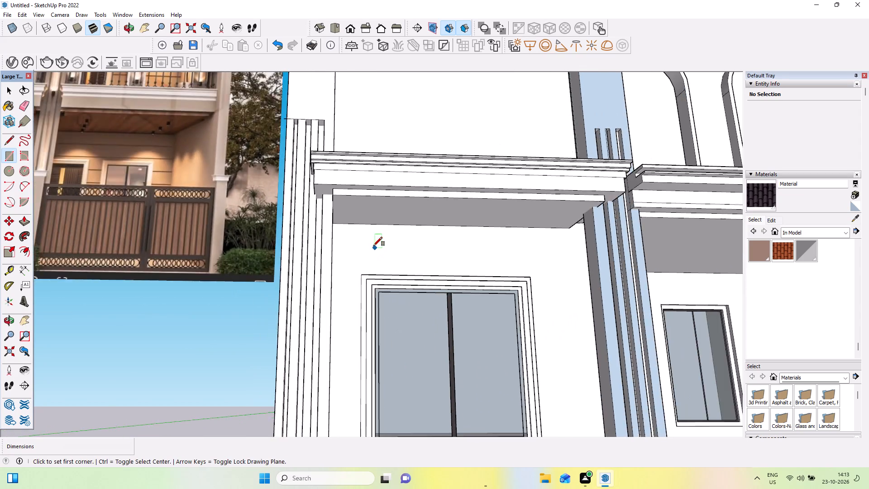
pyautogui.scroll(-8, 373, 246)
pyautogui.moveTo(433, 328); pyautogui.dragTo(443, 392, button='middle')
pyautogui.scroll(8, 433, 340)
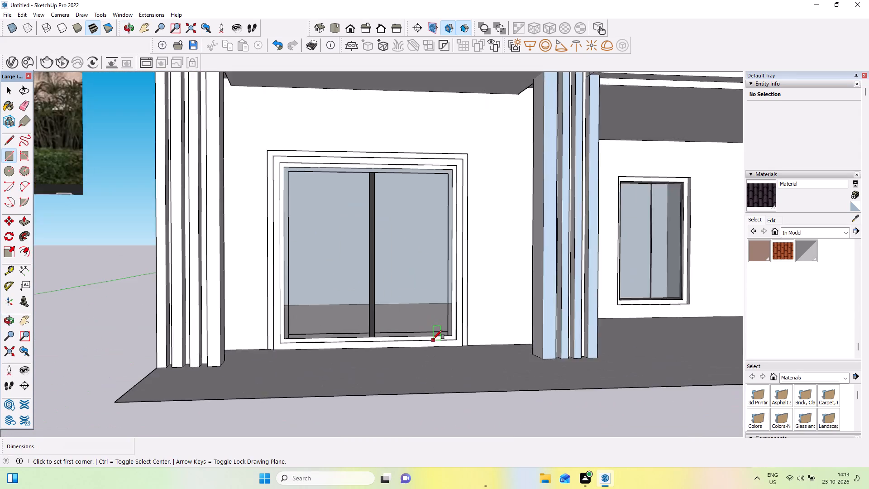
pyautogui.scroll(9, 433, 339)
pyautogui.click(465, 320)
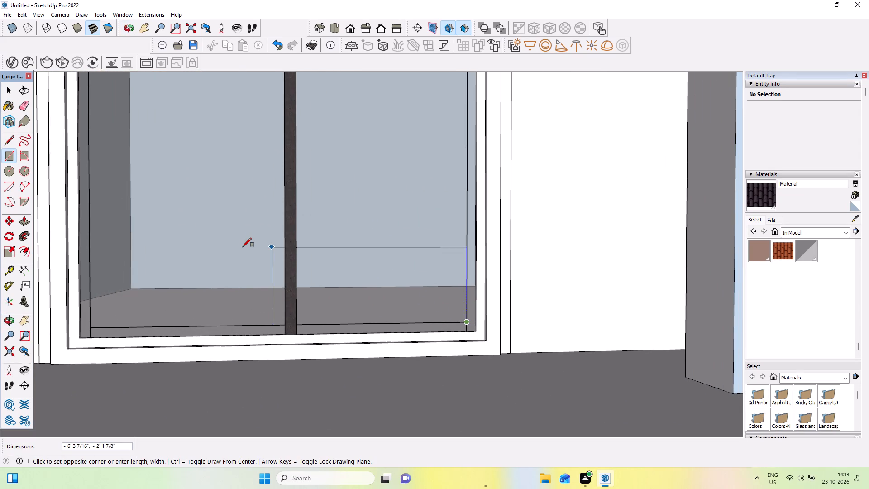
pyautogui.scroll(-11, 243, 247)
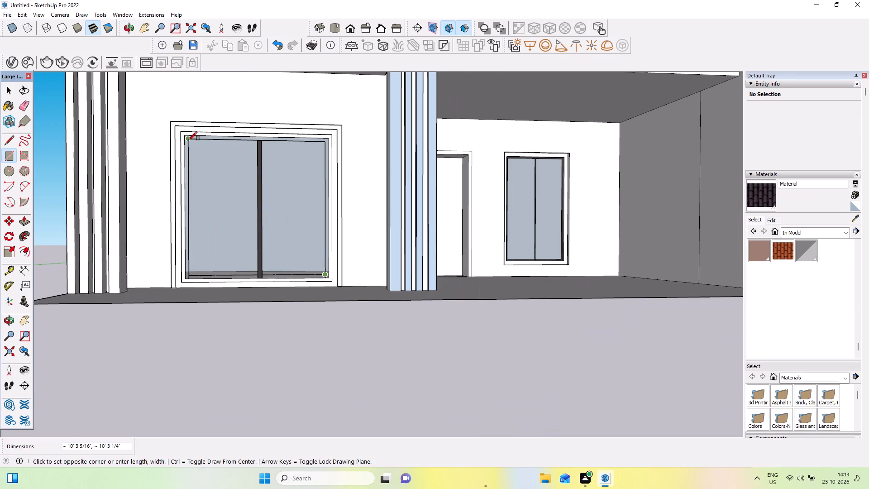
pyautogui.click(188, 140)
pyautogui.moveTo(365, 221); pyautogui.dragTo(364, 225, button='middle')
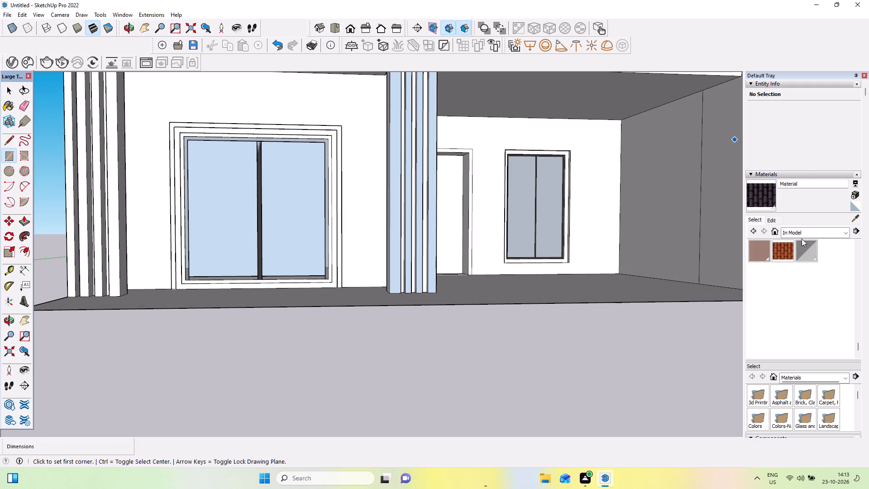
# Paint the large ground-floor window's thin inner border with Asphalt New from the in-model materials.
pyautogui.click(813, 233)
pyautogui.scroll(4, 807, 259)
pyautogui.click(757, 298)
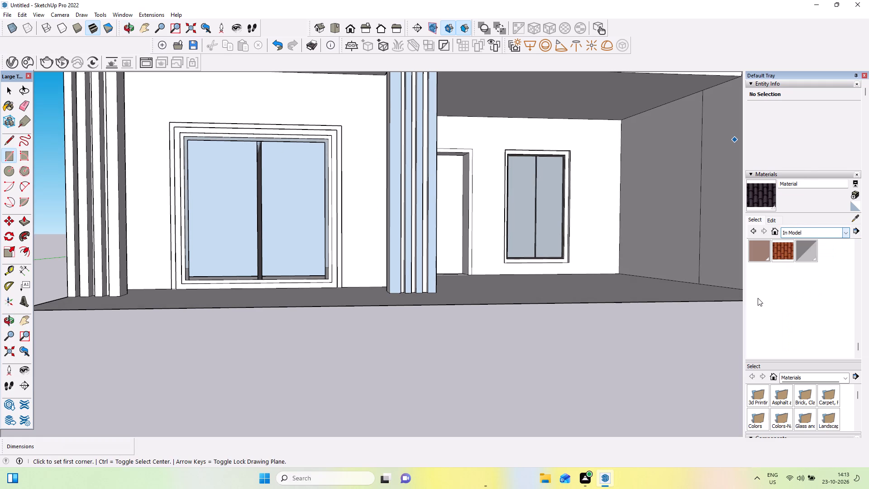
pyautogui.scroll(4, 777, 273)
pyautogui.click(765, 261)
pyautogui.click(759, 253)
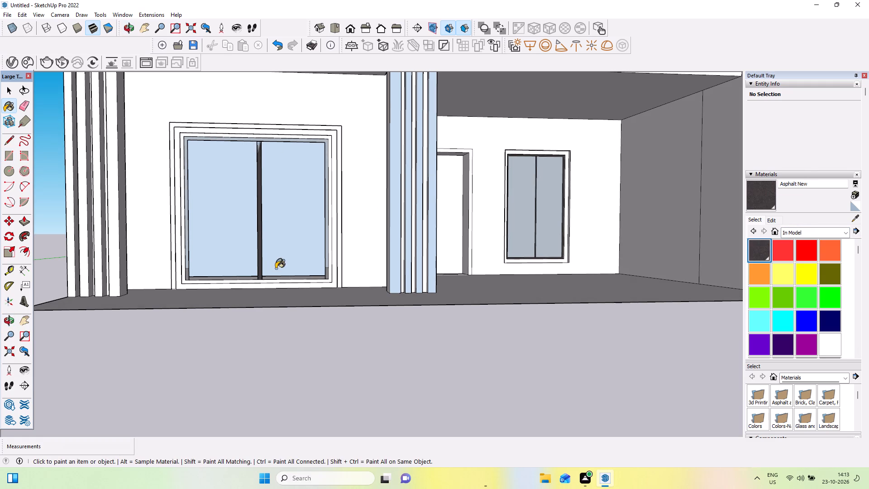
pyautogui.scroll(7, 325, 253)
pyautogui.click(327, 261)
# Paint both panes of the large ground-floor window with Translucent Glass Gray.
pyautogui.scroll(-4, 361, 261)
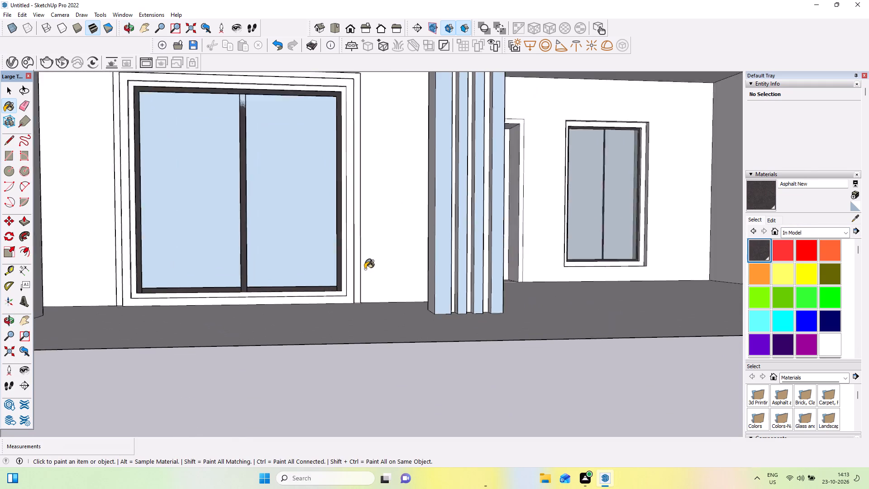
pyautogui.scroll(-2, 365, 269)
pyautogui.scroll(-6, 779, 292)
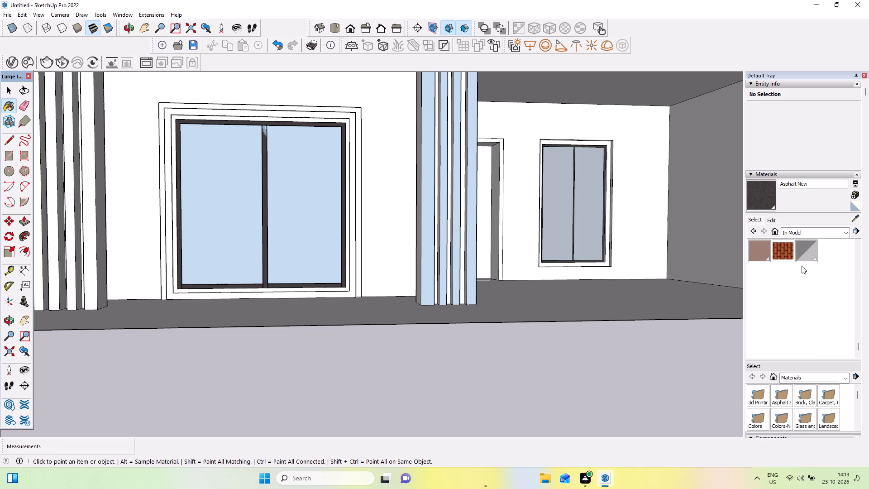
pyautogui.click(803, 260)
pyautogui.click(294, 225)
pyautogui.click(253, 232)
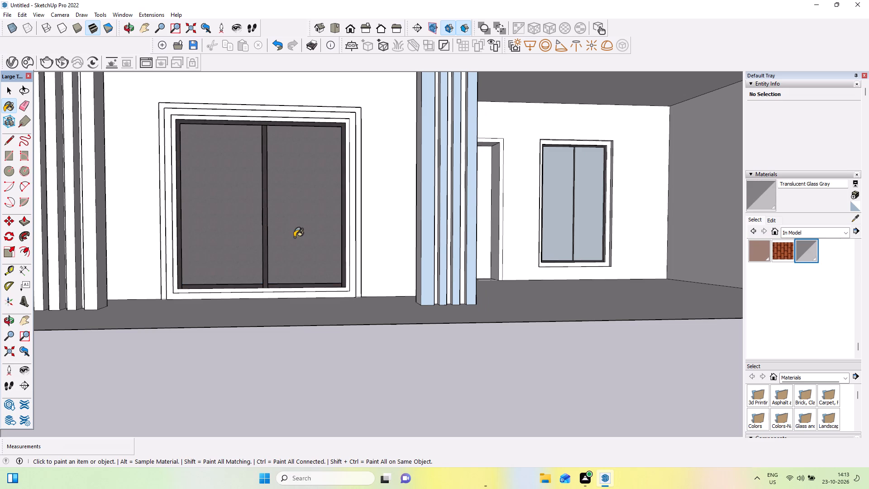
# Delete the grey glass face and the dark asphalt face behind it from the large ground-floor window.
pyautogui.click(7, 91)
pyautogui.click(232, 173)
pyautogui.press('Delete')
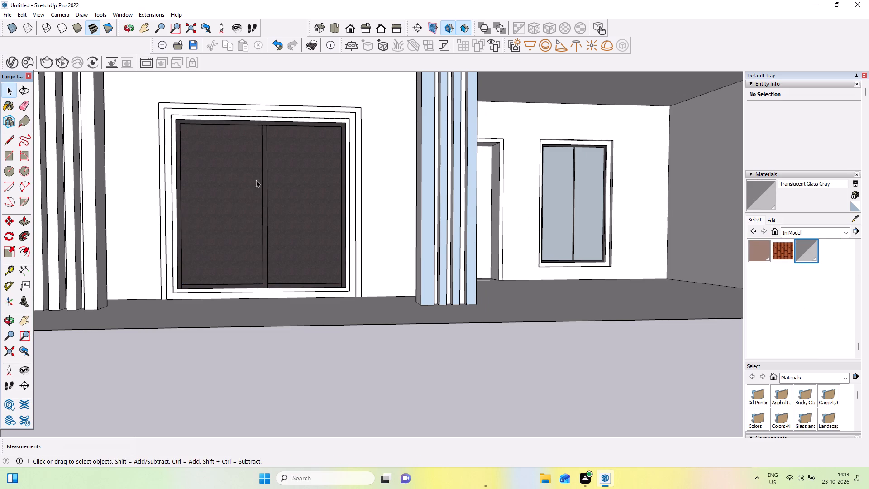
pyautogui.click(305, 197)
pyautogui.press('Delete')
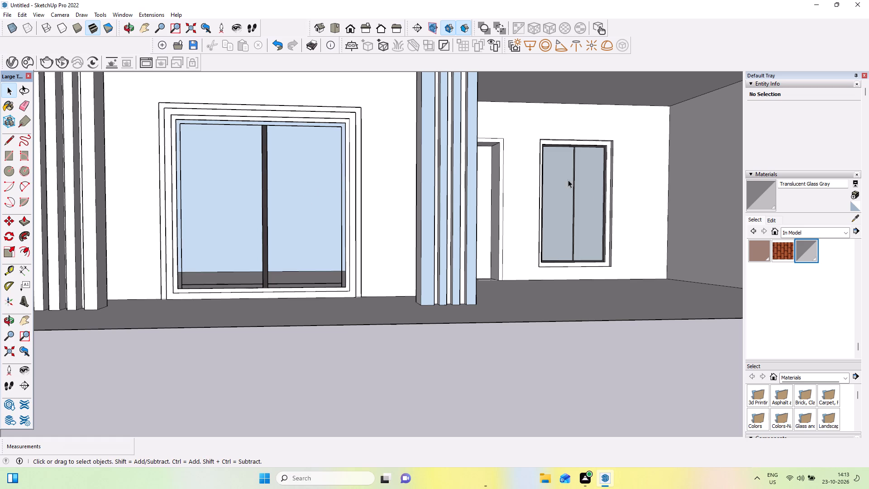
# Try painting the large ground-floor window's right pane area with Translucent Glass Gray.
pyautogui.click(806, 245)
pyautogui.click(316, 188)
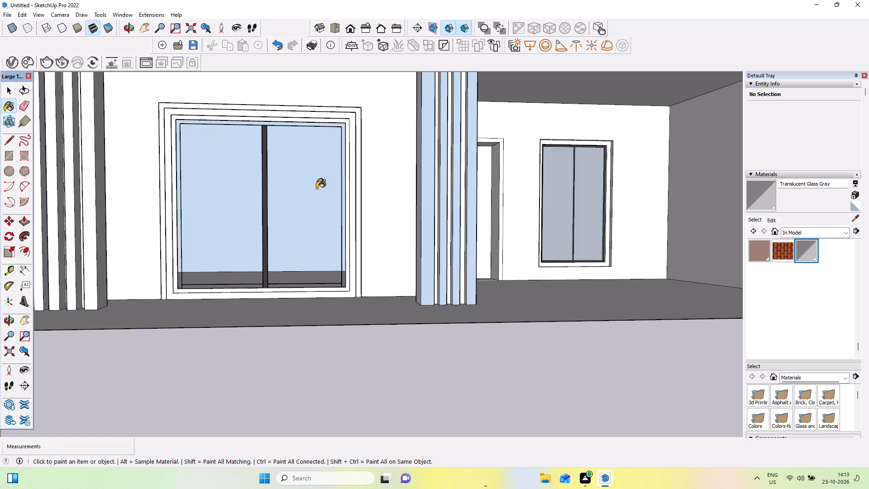
# Examine the house from its open rear side, looking at the backs of the ground-floor windows.
pyautogui.scroll(-3, 317, 186)
pyautogui.moveTo(319, 187); pyautogui.dragTo(388, 229, button='middle')
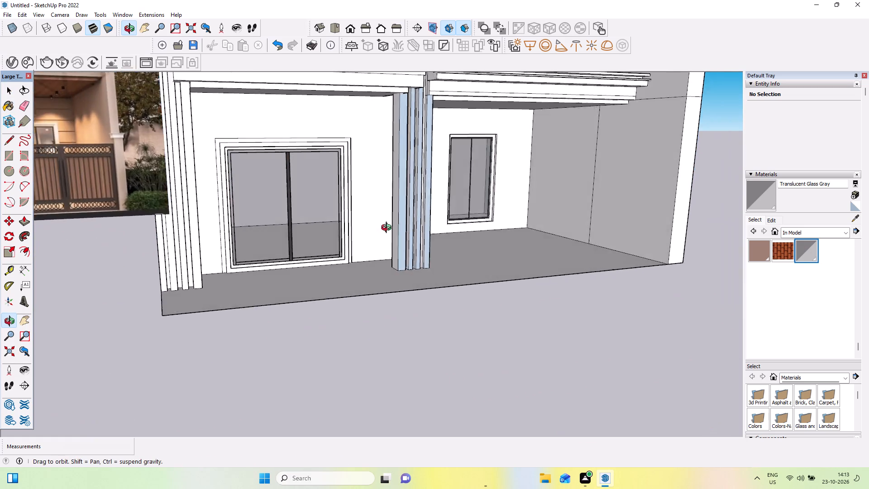
pyautogui.moveTo(388, 229); pyautogui.dragTo(839, 218, button='middle')
pyautogui.scroll(-4, 838, 218)
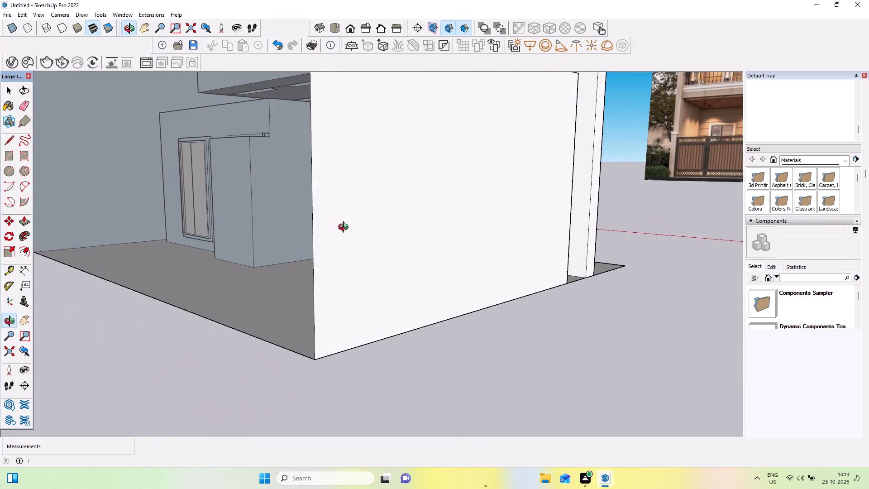
pyautogui.scroll(-5, 330, 224)
pyautogui.scroll(1, 477, 219)
pyautogui.scroll(-15, 499, 221)
pyautogui.moveTo(377, 213); pyautogui.dragTo(441, 209, button='middle')
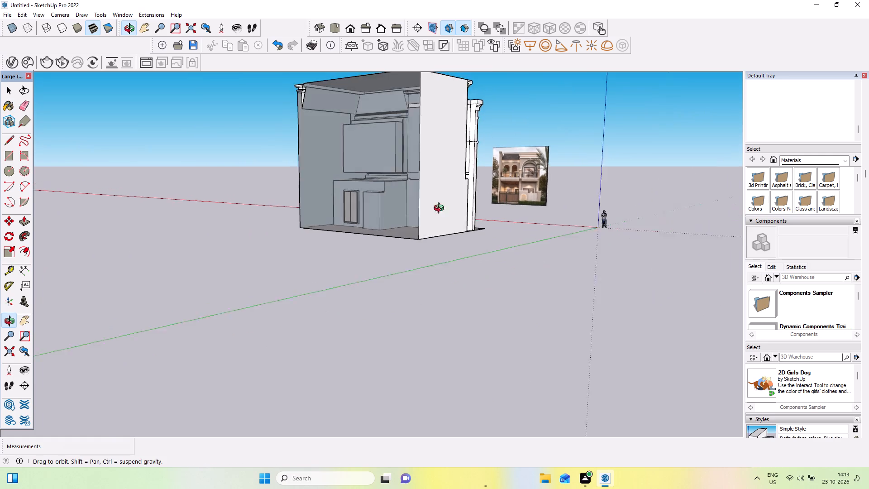
pyautogui.moveTo(441, 209); pyautogui.dragTo(587, 231, button='middle')
pyautogui.scroll(-1, 587, 231)
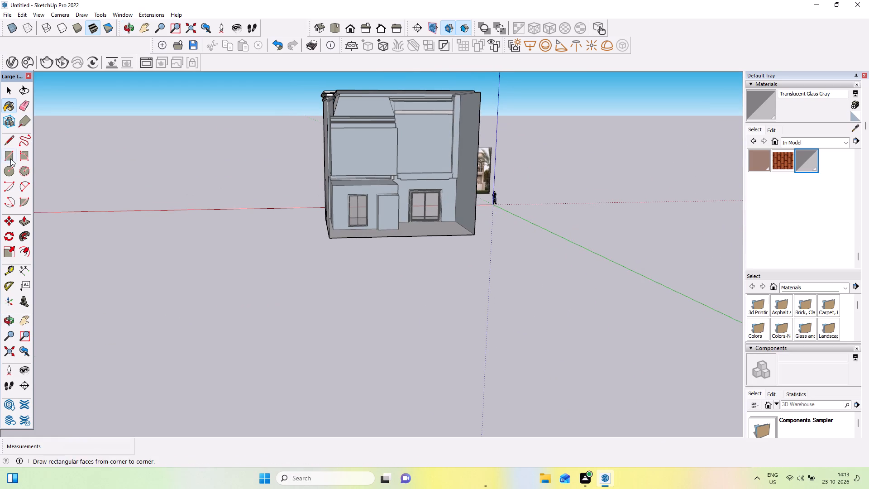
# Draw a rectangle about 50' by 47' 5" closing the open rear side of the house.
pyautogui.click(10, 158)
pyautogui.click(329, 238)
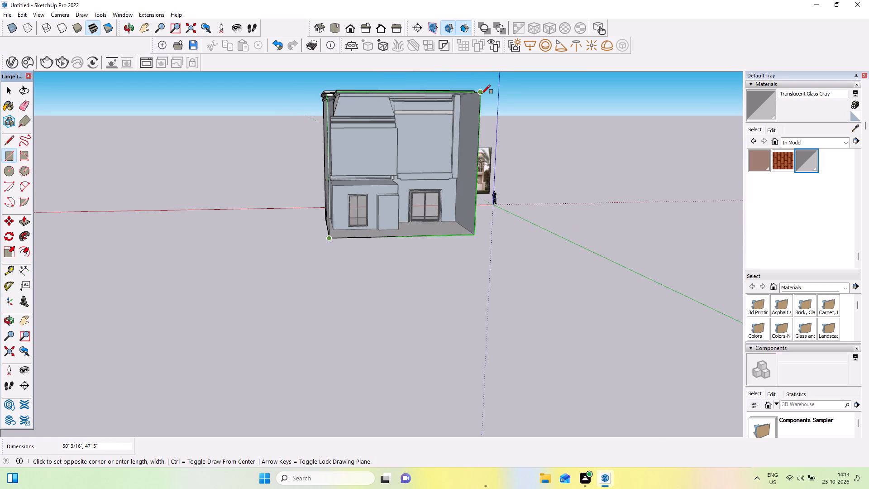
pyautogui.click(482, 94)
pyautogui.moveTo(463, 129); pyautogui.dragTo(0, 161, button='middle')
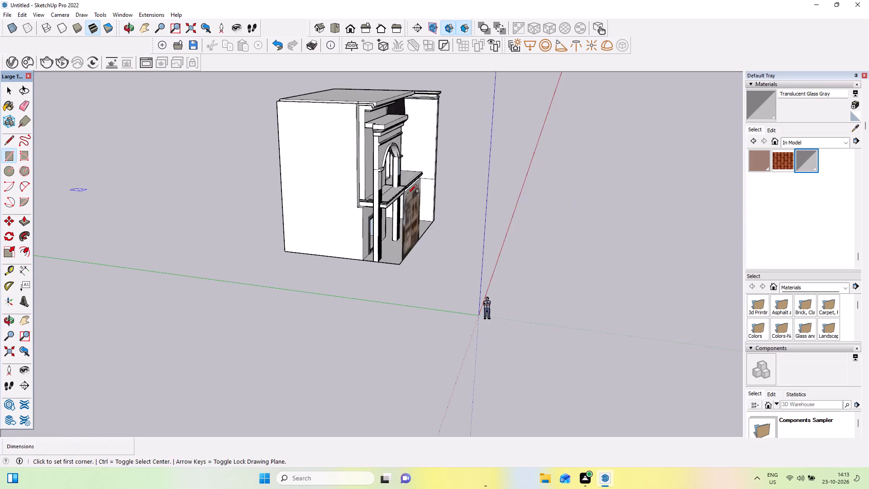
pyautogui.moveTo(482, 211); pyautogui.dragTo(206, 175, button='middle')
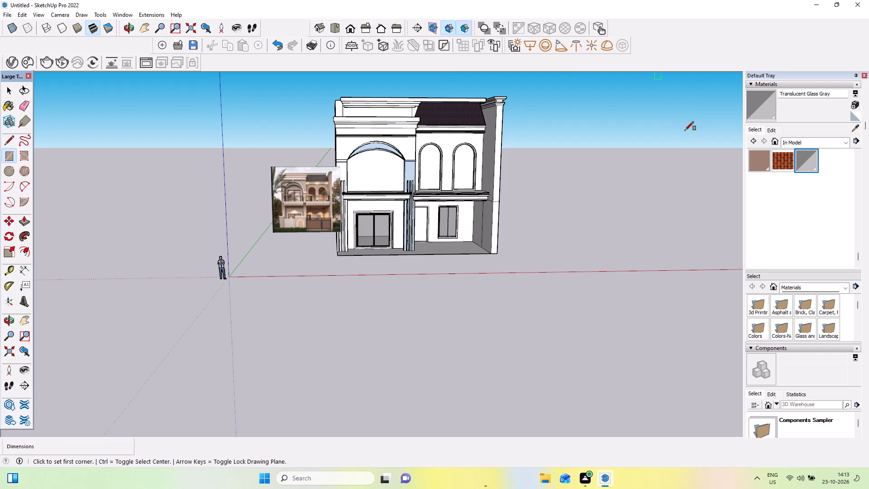
# Undo the rear closing face and the latest painting and deletion edits on the large ground-floor window.
pyautogui.hotkey('ctrl', 'z')
pyautogui.hotkey('ctrl', 'z')
pyautogui.hotkey('ctrl', 'z')
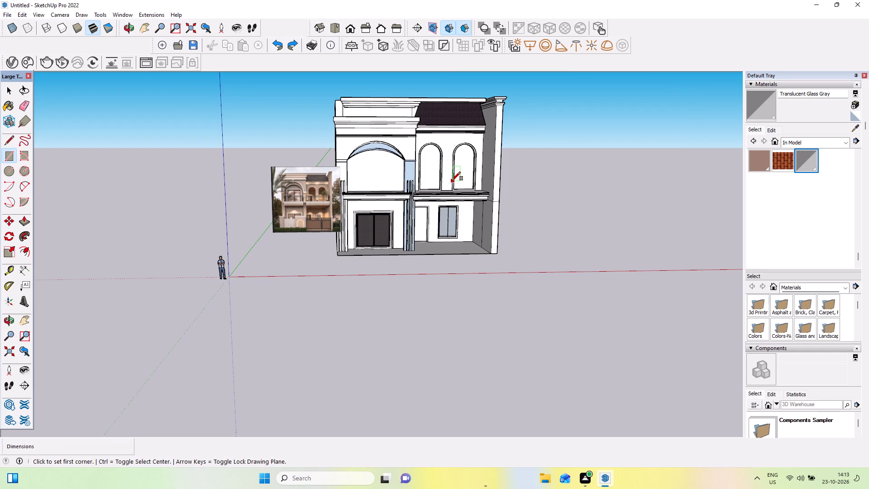
pyautogui.hotkey('ctrl', 'z')
pyautogui.hotkey('ctrl', 'z')
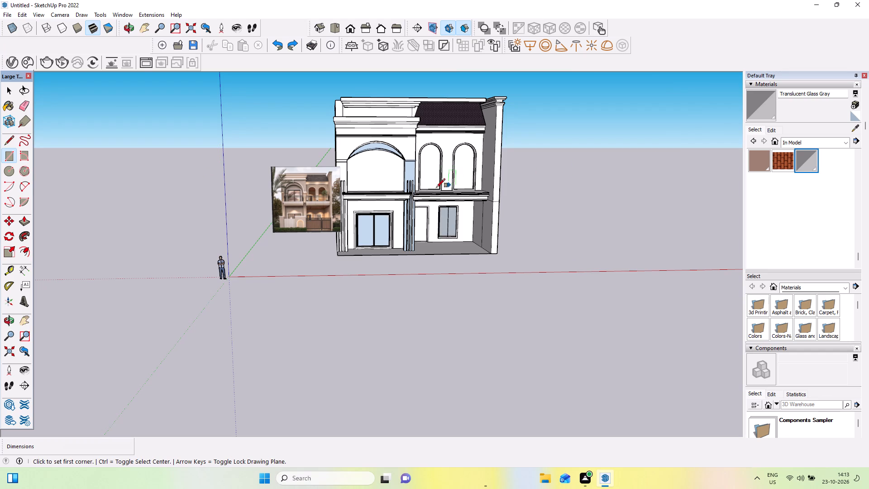
pyautogui.hotkey('ctrl', 'z')
pyautogui.hotkey('ctrl', 'z')
# Examine the ground-floor windows' glazing up close and the whole front facade beside the reference photo.
pyautogui.moveTo(418, 199); pyautogui.dragTo(419, 172, button='middle')
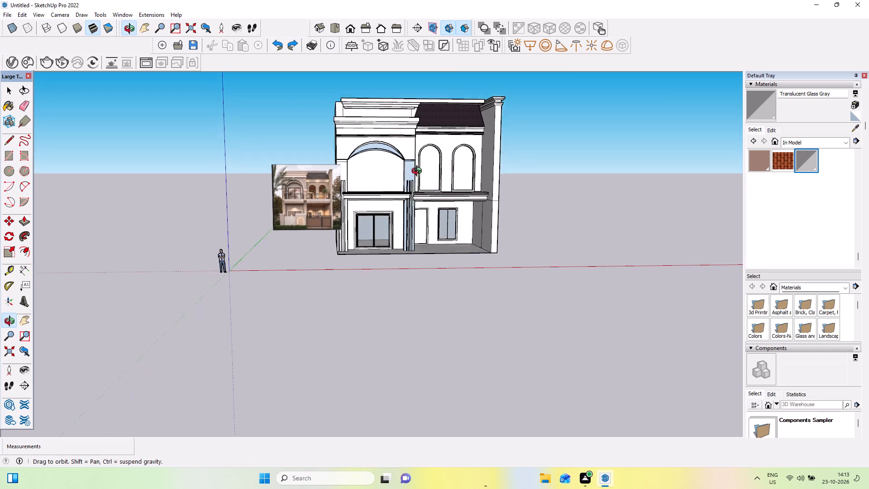
pyautogui.moveTo(419, 172); pyautogui.dragTo(419, 155, button='middle')
pyautogui.moveTo(313, 201); pyautogui.dragTo(357, 318, button='middle')
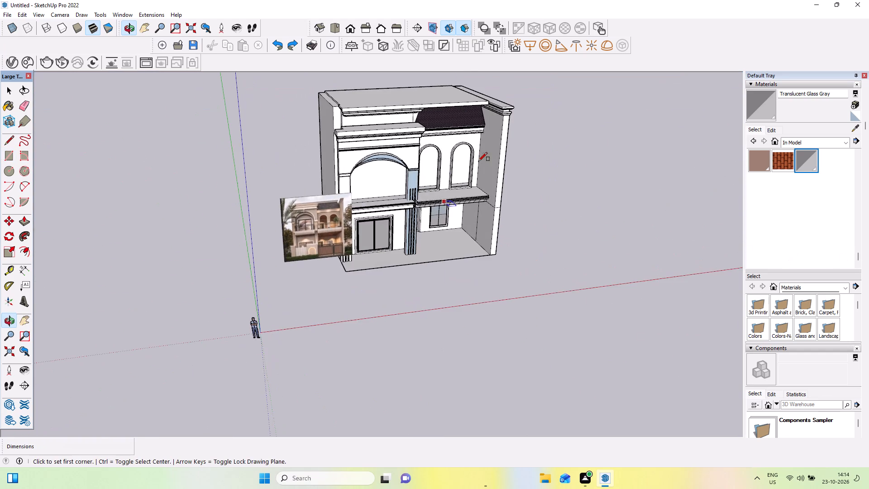
pyautogui.scroll(3, 480, 145)
pyautogui.moveTo(371, 181); pyautogui.dragTo(342, 110, button='middle')
pyautogui.scroll(4, 382, 197)
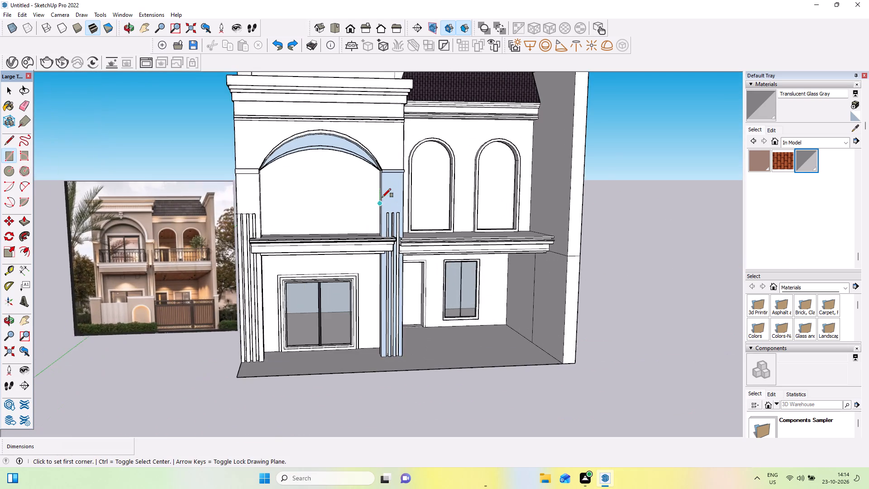
pyautogui.scroll(1, 381, 200)
pyautogui.moveTo(380, 203); pyautogui.dragTo(386, 213, button='middle')
pyautogui.scroll(9, 296, 286)
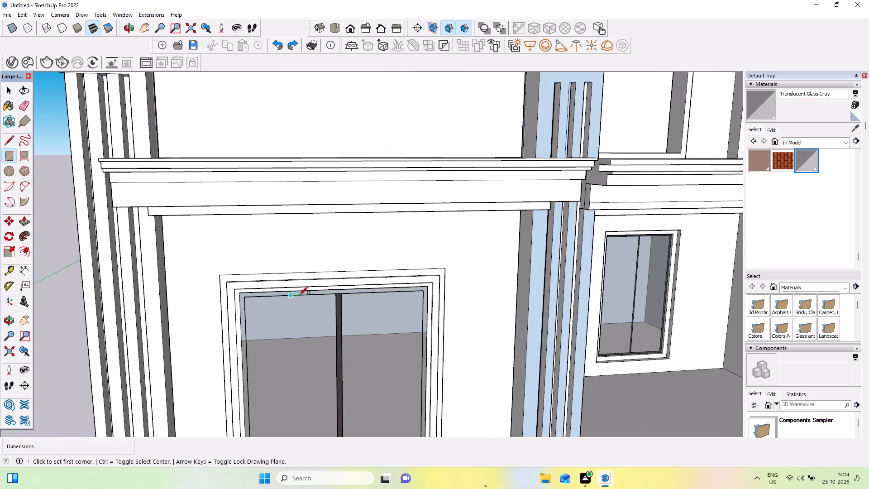
pyautogui.moveTo(313, 292); pyautogui.dragTo(318, 255, button='middle')
pyautogui.scroll(-10, 318, 255)
pyautogui.moveTo(353, 230); pyautogui.dragTo(361, 255, button='middle')
pyautogui.scroll(-1, 361, 255)
pyautogui.scroll(4, 394, 259)
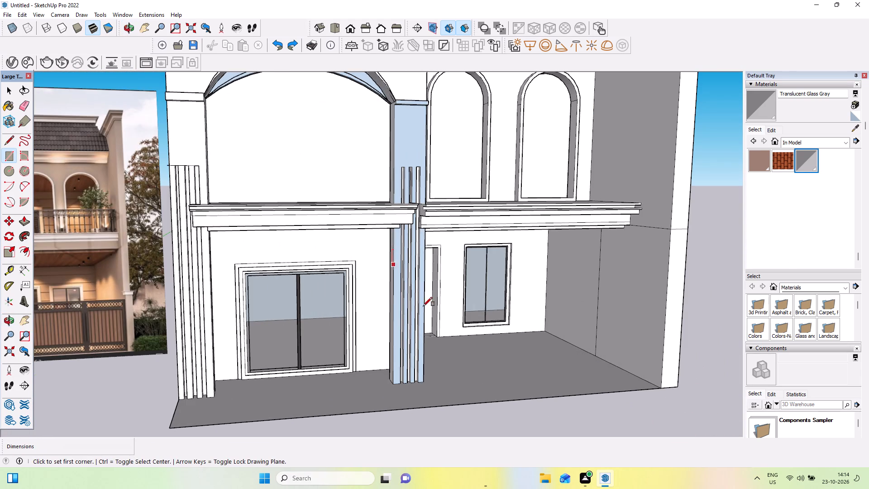
pyautogui.moveTo(582, 308); pyautogui.dragTo(450, 303, button='middle')
pyautogui.scroll(-8, 450, 302)
pyautogui.moveTo(471, 281); pyautogui.dragTo(530, 267, button='middle')
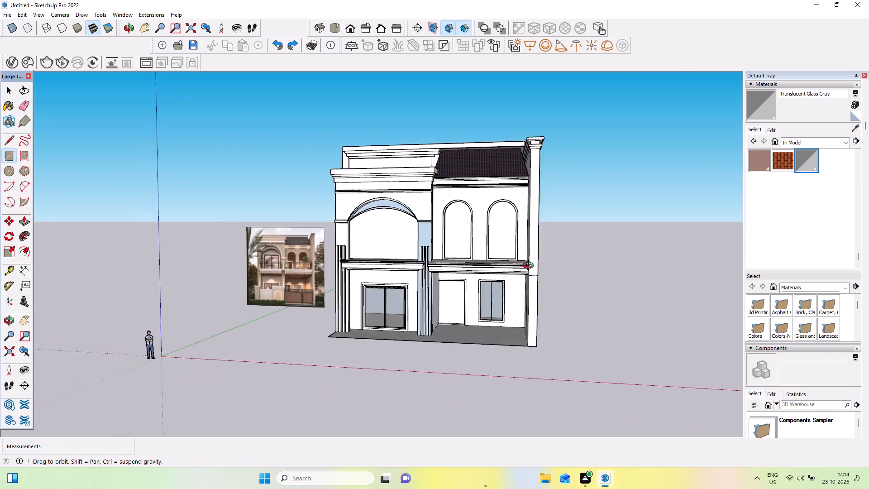
pyautogui.moveTo(530, 267); pyautogui.dragTo(570, 266, button='middle')
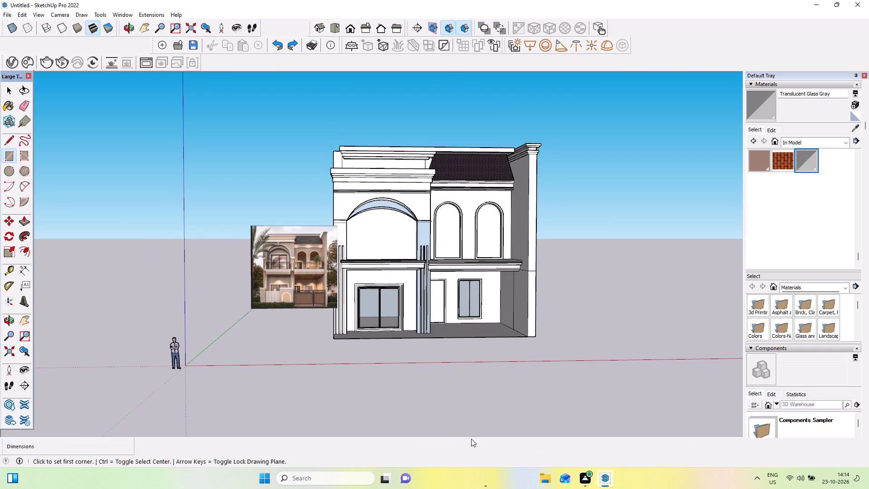
pyautogui.moveTo(473, 440); pyautogui.dragTo(515, 445, button='middle')
pyautogui.moveTo(542, 418); pyautogui.dragTo(549, 445, button='middle')
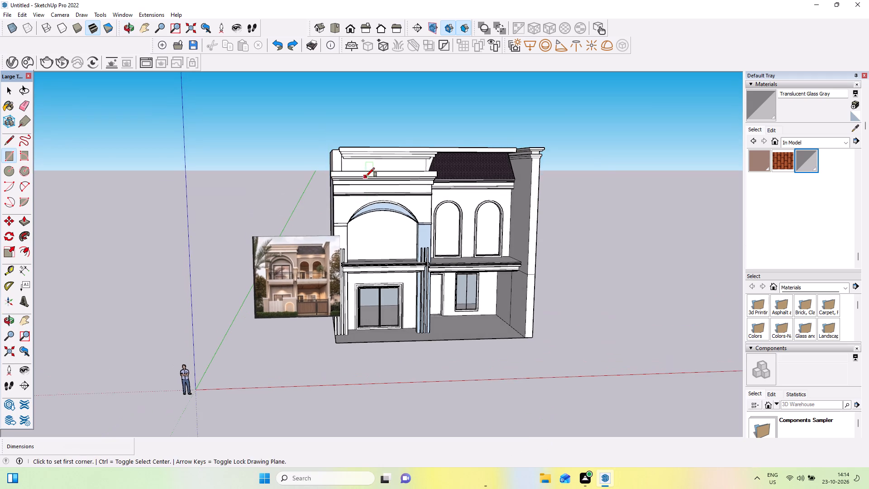
pyautogui.scroll(4, 366, 177)
pyautogui.moveTo(402, 218); pyautogui.dragTo(401, 204, button='middle')
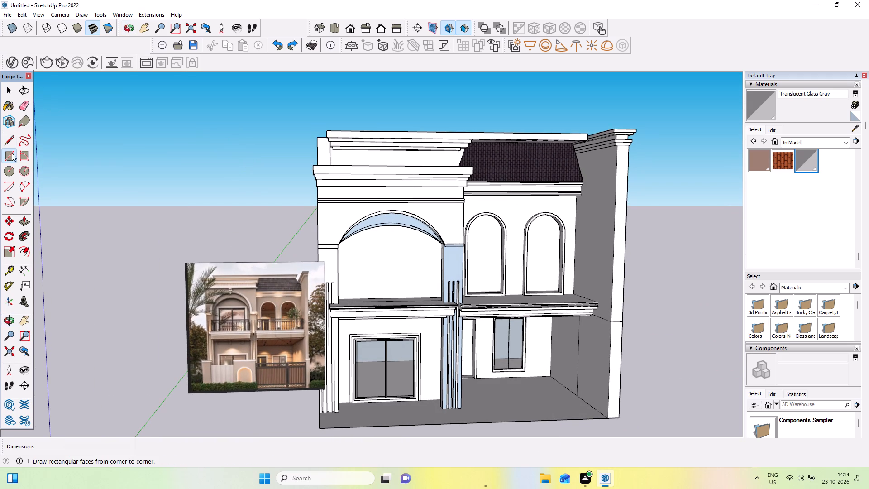
# Draw a window rectangle about 11' 6" by 10' 8" on the recessed upper-floor wall beneath the large arch.
pyautogui.click(14, 155)
pyautogui.moveTo(388, 283); pyautogui.dragTo(374, 284, button='middle')
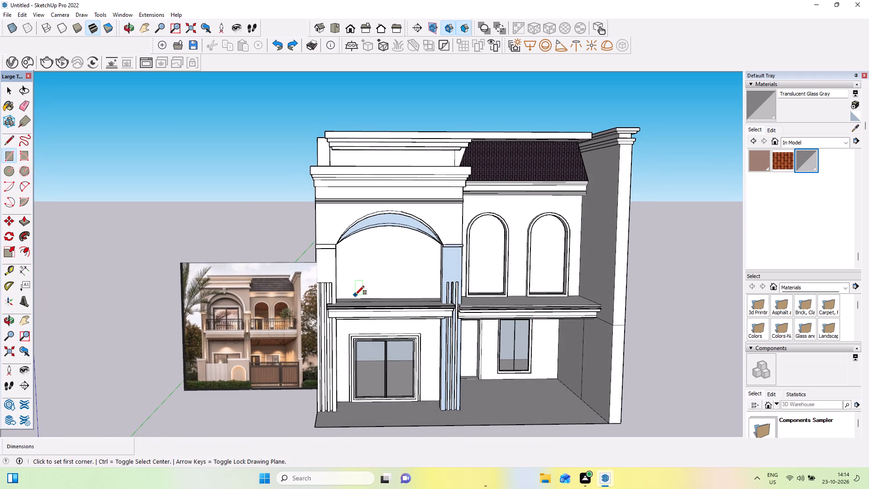
pyautogui.scroll(3, 355, 295)
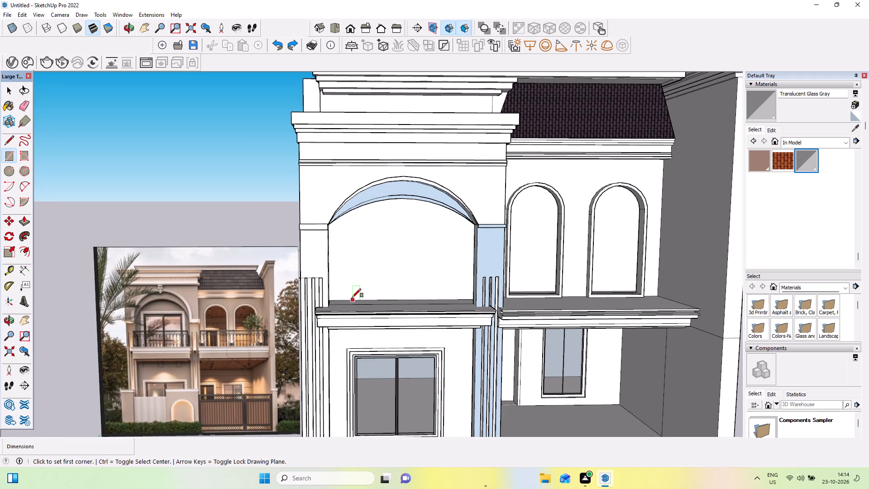
pyautogui.click(353, 298)
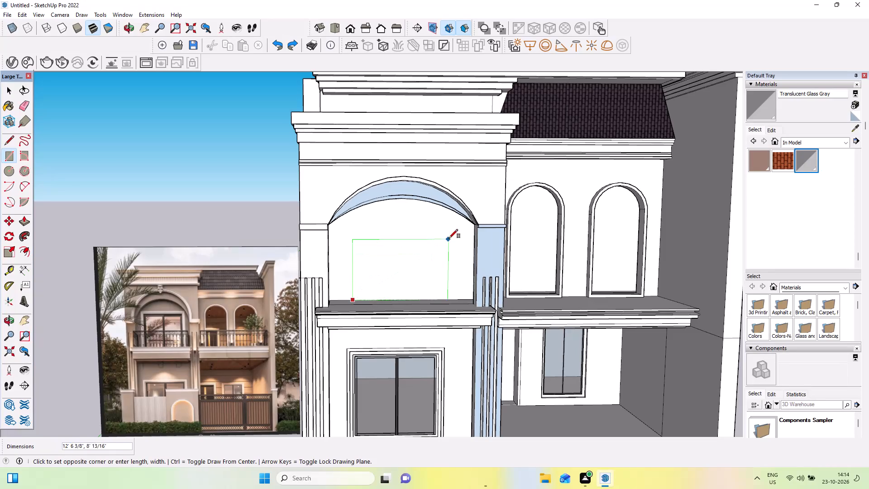
pyautogui.click(441, 218)
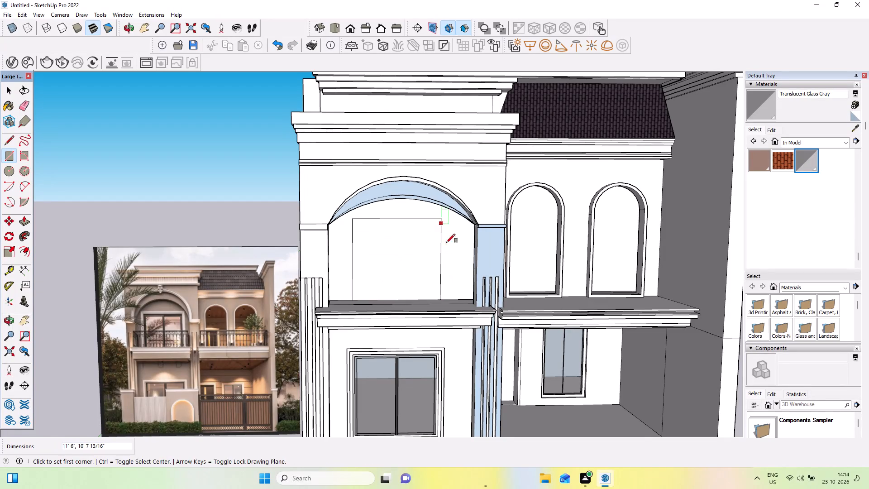
# Offset the new upper-floor window rectangle once slightly outward and once slightly inward to outline its frame.
pyautogui.moveTo(455, 259); pyautogui.dragTo(444, 259, button='middle')
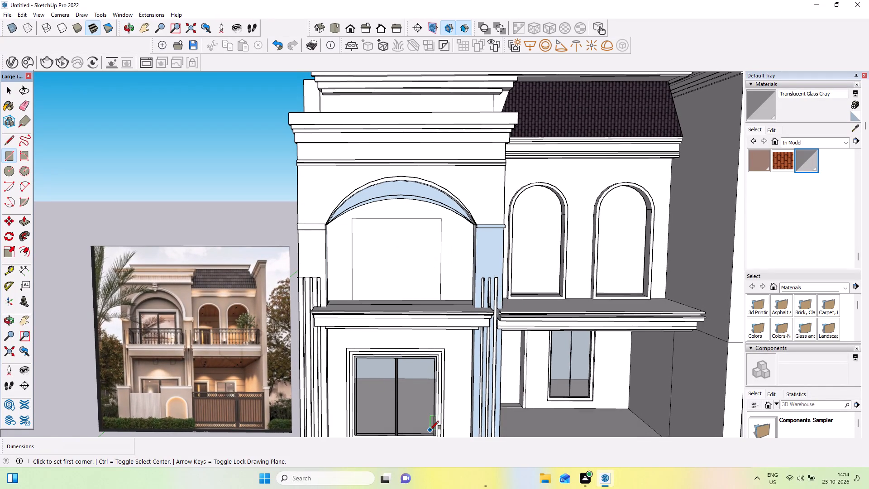
pyautogui.moveTo(334, 269); pyautogui.dragTo(341, 276, button='middle')
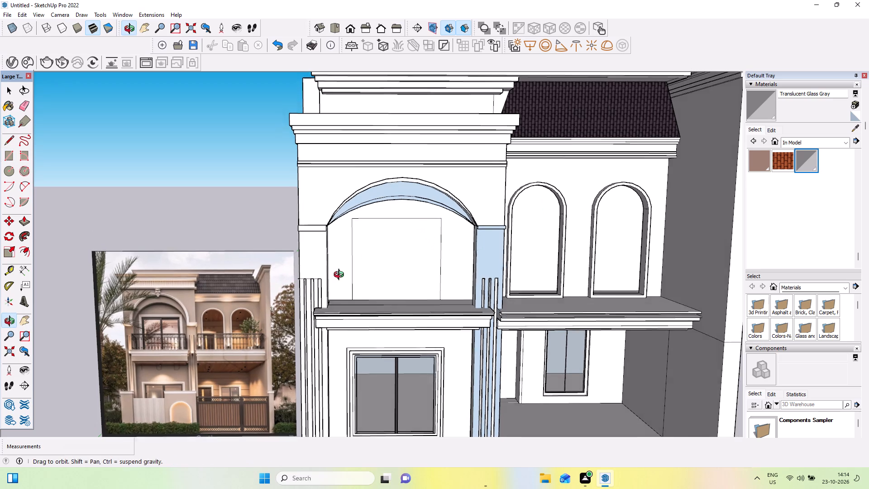
pyautogui.moveTo(341, 276); pyautogui.dragTo(354, 262, button='middle')
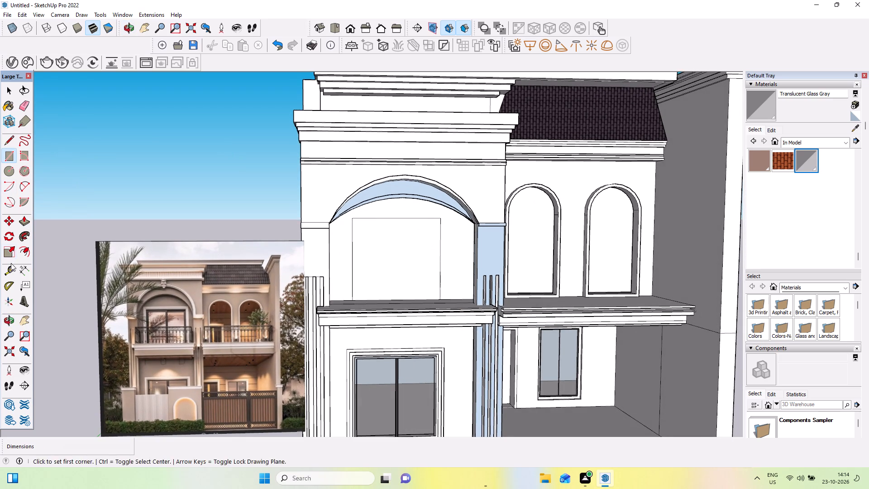
pyautogui.click(19, 253)
pyautogui.moveTo(376, 256); pyautogui.dragTo(391, 259)
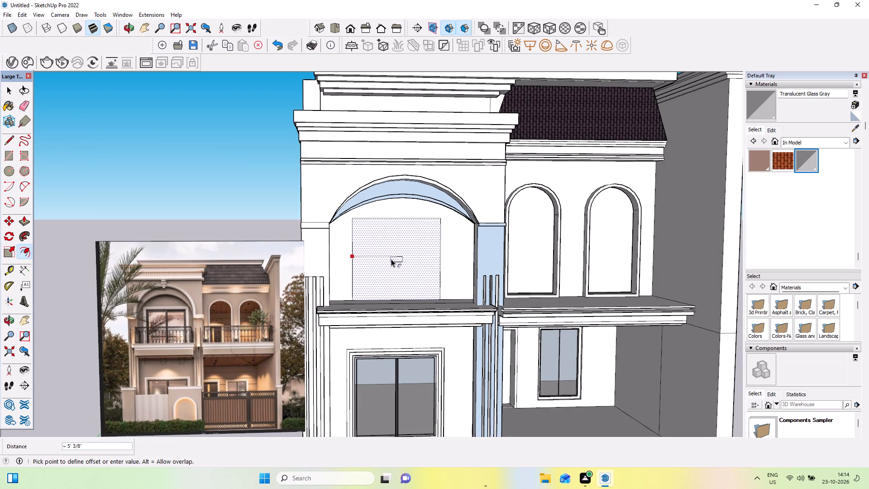
pyautogui.moveTo(391, 259); pyautogui.dragTo(349, 256)
pyautogui.moveTo(367, 256); pyautogui.dragTo(381, 260)
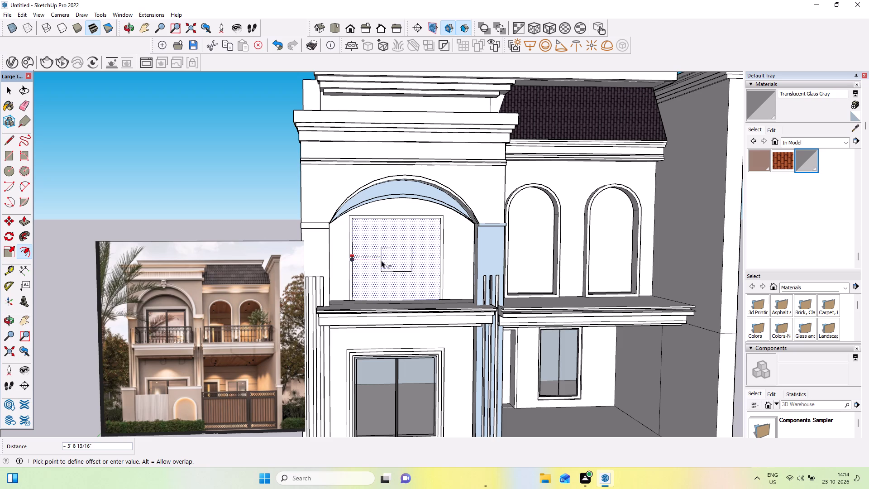
pyautogui.moveTo(381, 260); pyautogui.dragTo(355, 259)
# Offset the upper-floor window's innermost outline inward twice more by small amounts, adding two nested frame outlines.
pyautogui.scroll(3, 360, 241)
pyautogui.moveTo(363, 246); pyautogui.dragTo(364, 254, button='middle')
pyautogui.scroll(2, 372, 252)
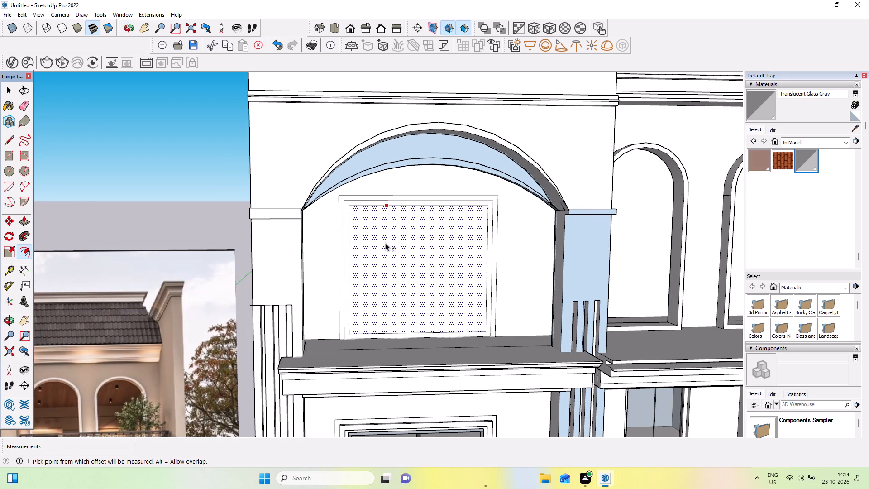
pyautogui.moveTo(396, 249); pyautogui.dragTo(456, 207)
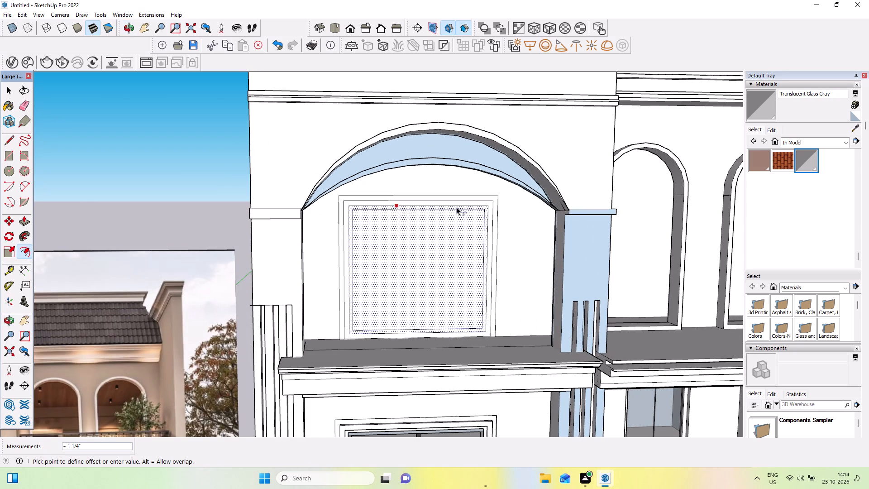
pyautogui.moveTo(456, 207); pyautogui.dragTo(455, 210)
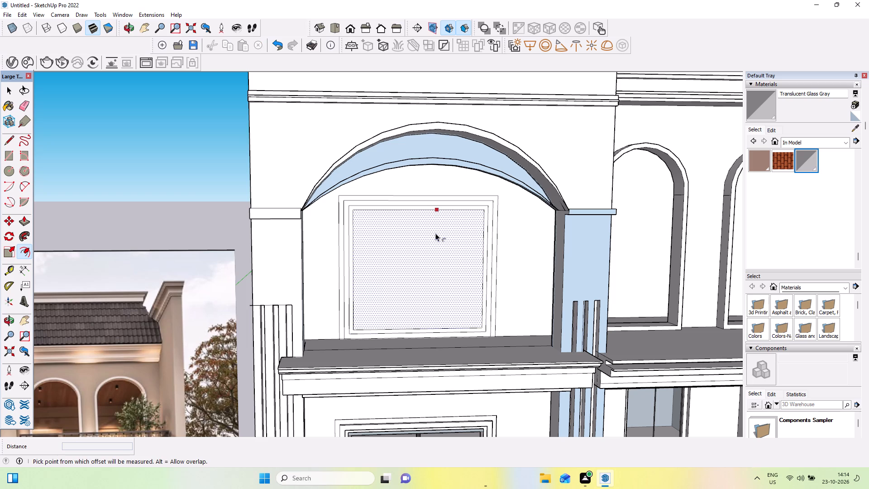
pyautogui.moveTo(422, 263); pyautogui.dragTo(486, 240)
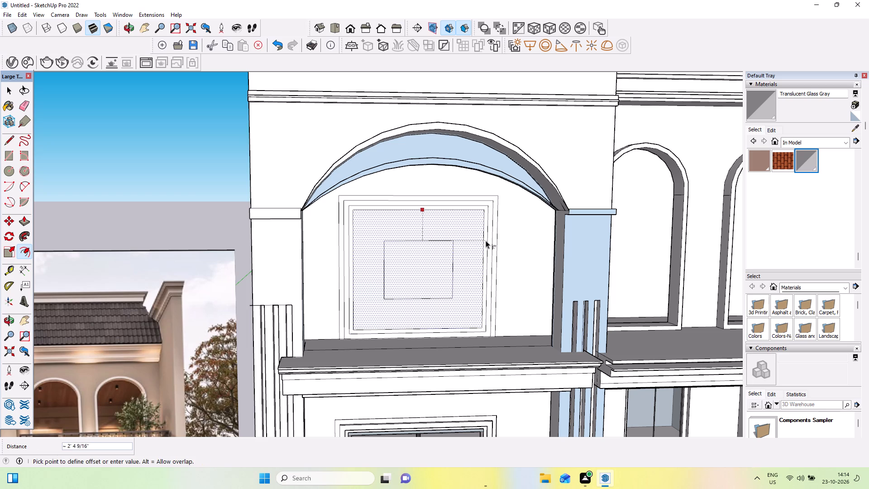
pyautogui.moveTo(486, 240); pyautogui.dragTo(527, 213)
# Draw vertical lines about 8 3/8" long from both bottom corners of the second-innermost window outline down to the balcony floor.
pyautogui.scroll(4, 379, 227)
pyautogui.moveTo(380, 227); pyautogui.dragTo(386, 230, button='middle')
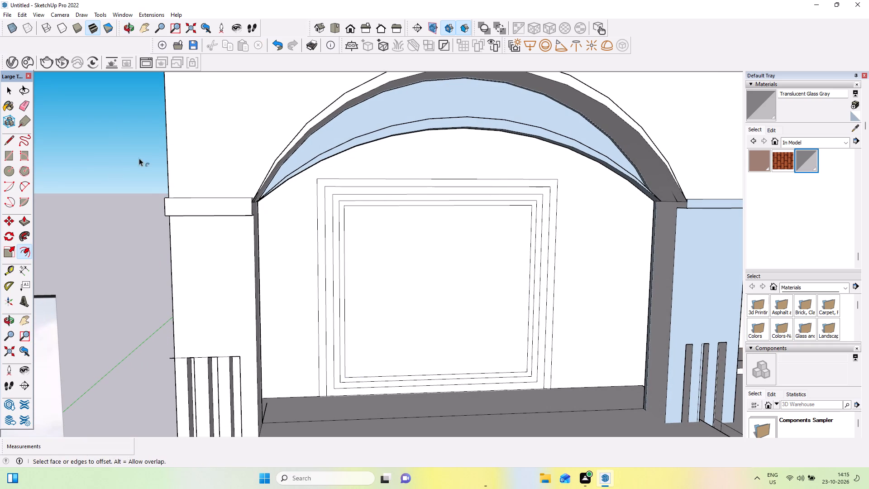
pyautogui.click(8, 140)
pyautogui.scroll(7, 328, 400)
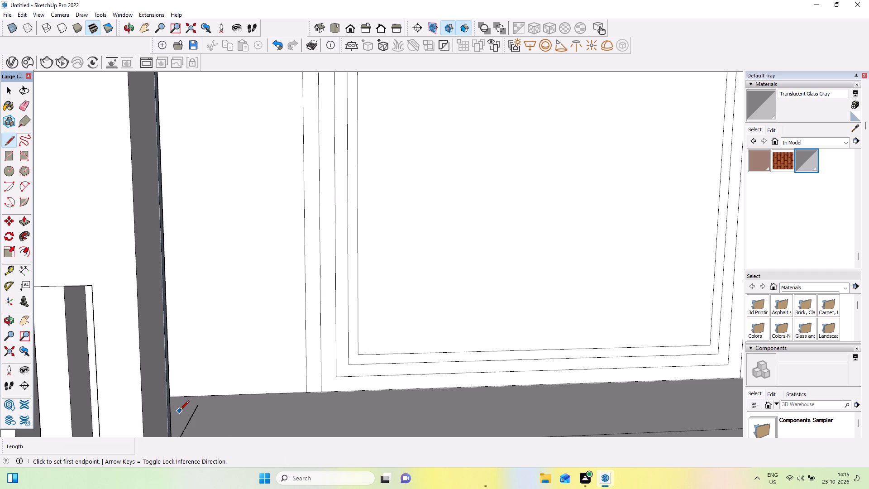
pyautogui.click(347, 366)
pyautogui.click(346, 391)
pyautogui.scroll(-3, 332, 330)
pyautogui.scroll(3, 645, 383)
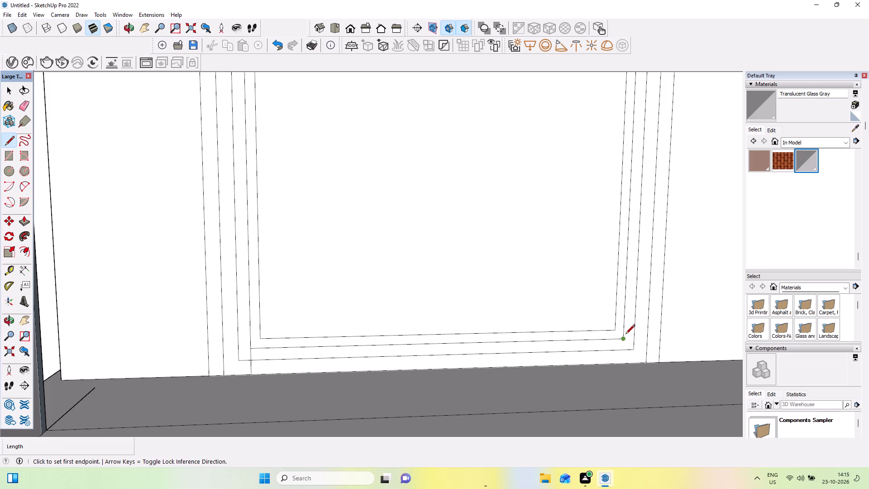
pyautogui.click(625, 335)
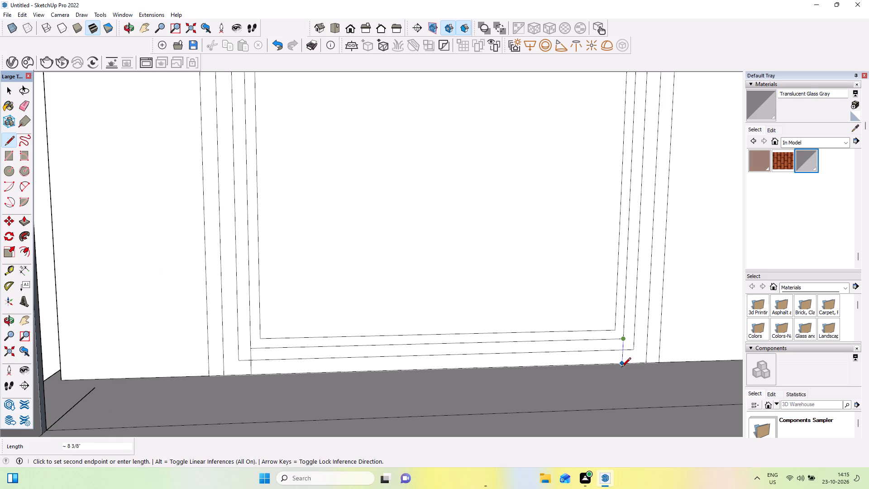
pyautogui.click(621, 368)
# Draw vertical lines about 11 3/8" long from both bottom corners of the innermost window outline down to the balcony floor.
pyautogui.moveTo(641, 376); pyautogui.dragTo(652, 388, button='middle')
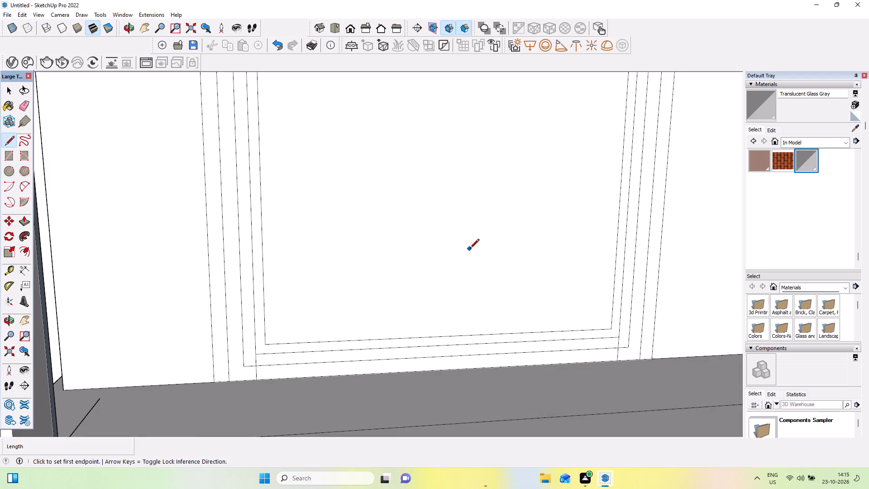
pyautogui.moveTo(466, 298); pyautogui.dragTo(477, 283, button='middle')
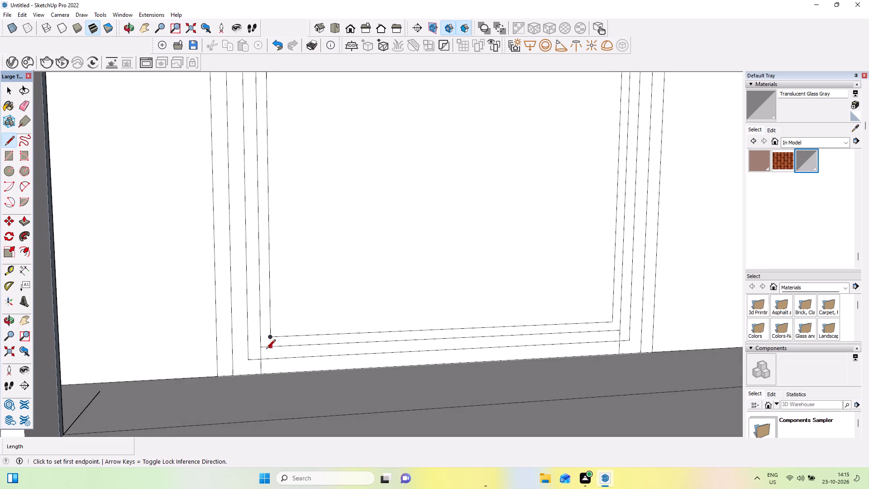
pyautogui.click(271, 336)
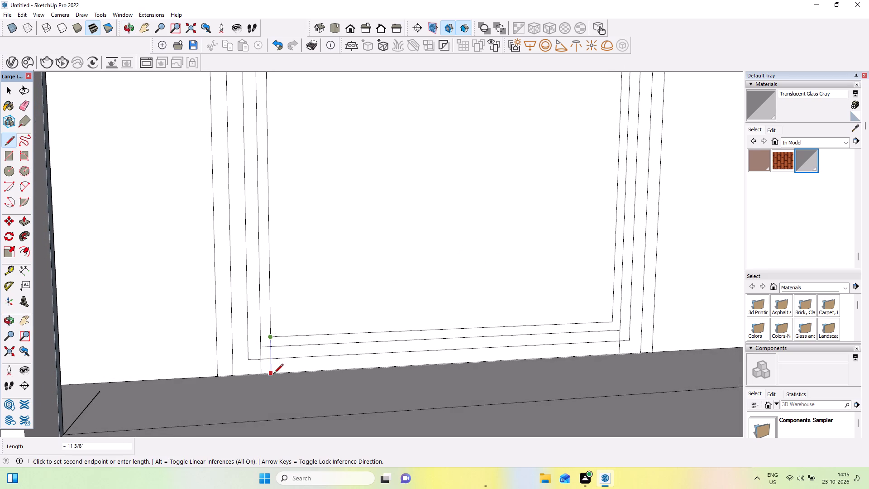
pyautogui.click(274, 374)
pyautogui.click(610, 321)
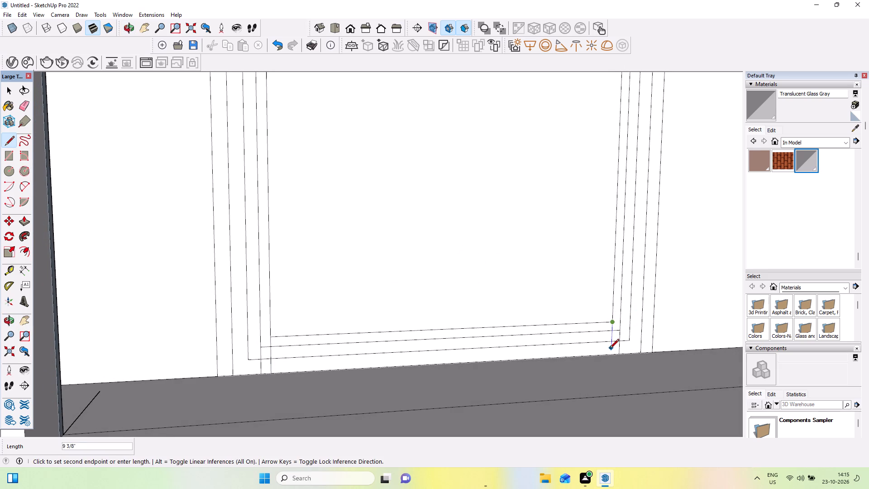
pyautogui.click(610, 358)
pyautogui.middleClick(610, 366)
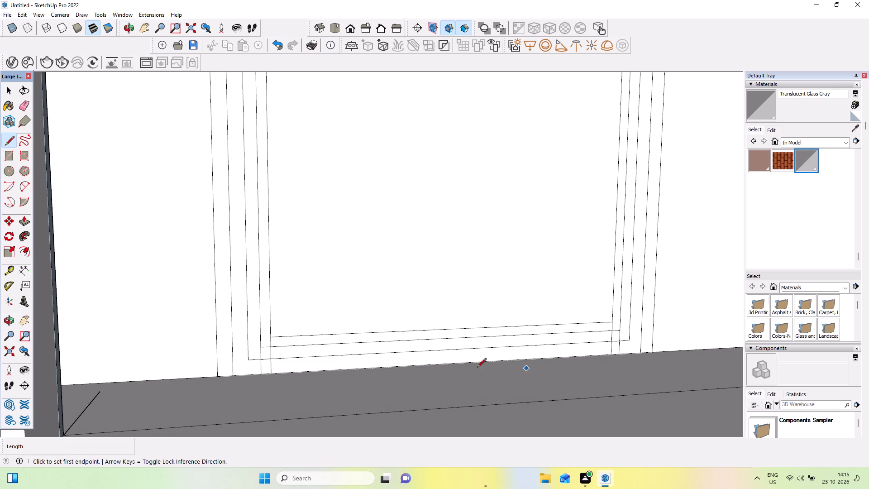
pyautogui.moveTo(354, 298); pyautogui.dragTo(363, 270, button='middle')
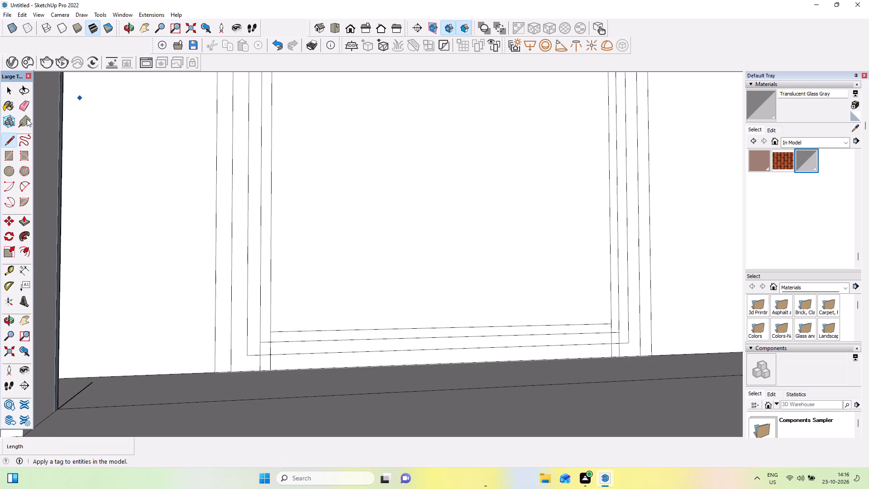
# Erase the bottom horizontal edges of the two nested outlines just outside the innermost one, including the leftover pieces between the verticals.
pyautogui.click(25, 105)
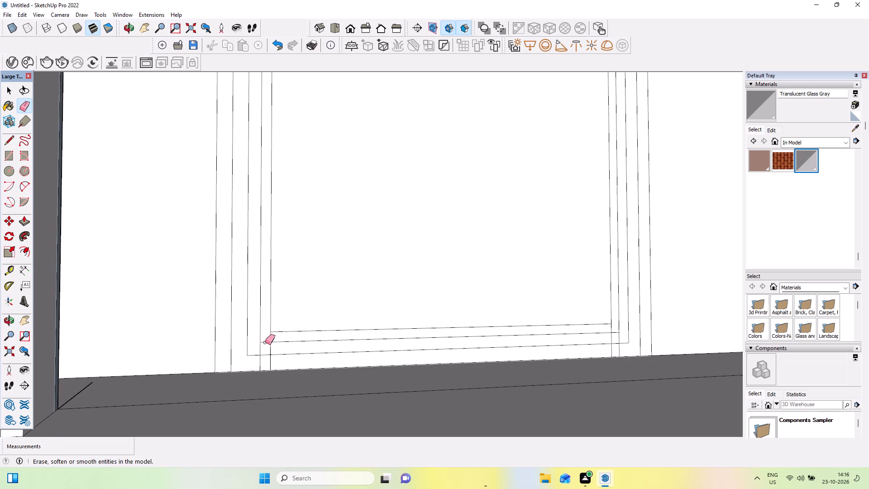
pyautogui.moveTo(265, 342); pyautogui.dragTo(263, 365)
pyautogui.moveTo(295, 341); pyautogui.dragTo(291, 369)
pyautogui.hotkey('ctrl', 'z')
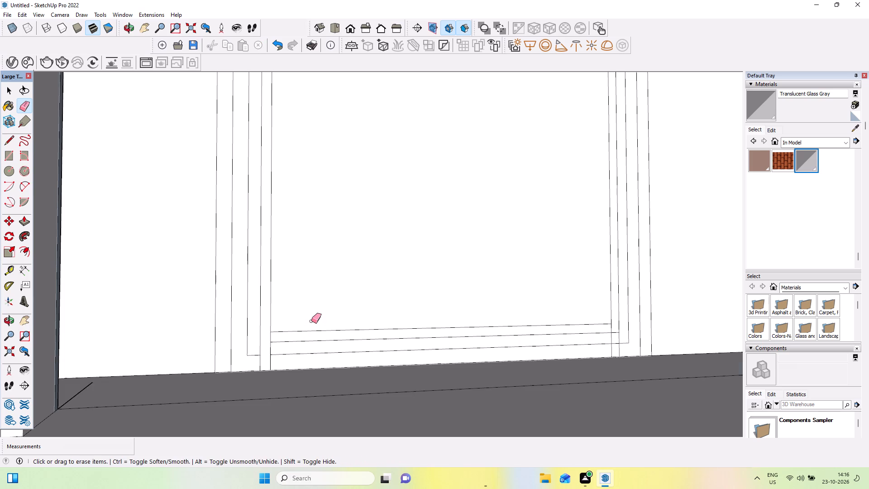
pyautogui.moveTo(315, 337); pyautogui.dragTo(314, 359)
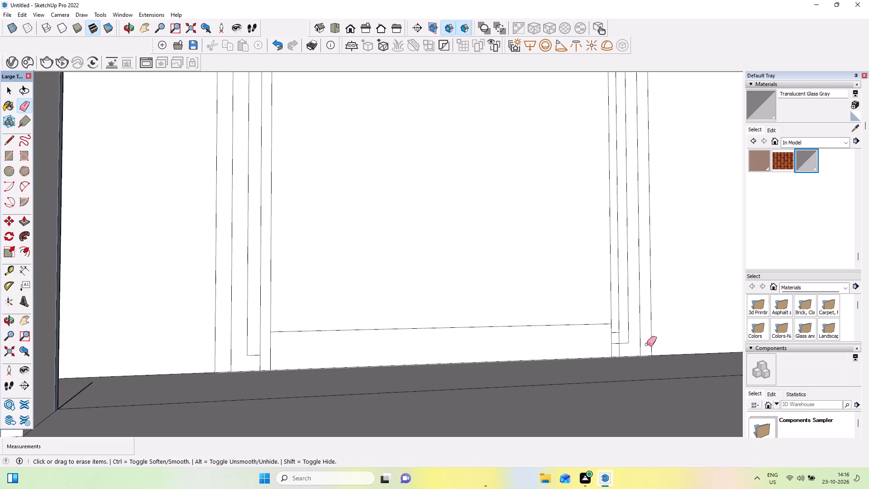
pyautogui.moveTo(624, 336); pyautogui.dragTo(628, 358)
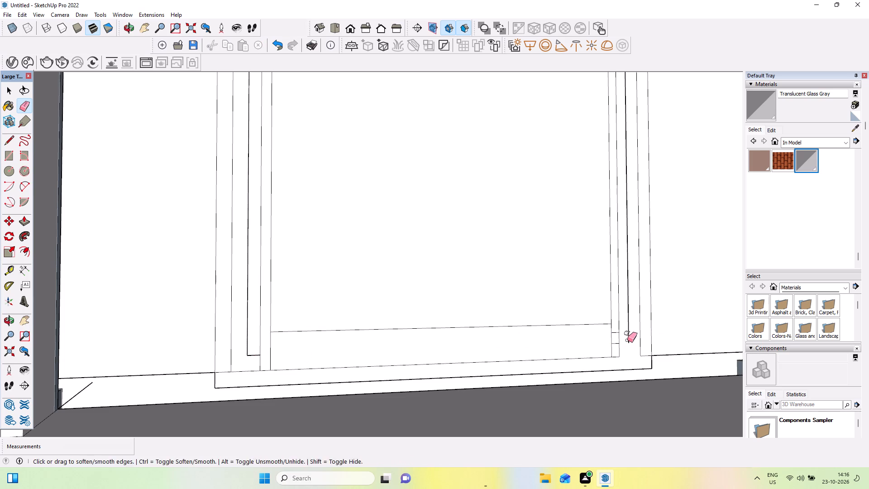
pyautogui.hotkey('ctrl', 'z')
pyautogui.moveTo(625, 339); pyautogui.dragTo(627, 344)
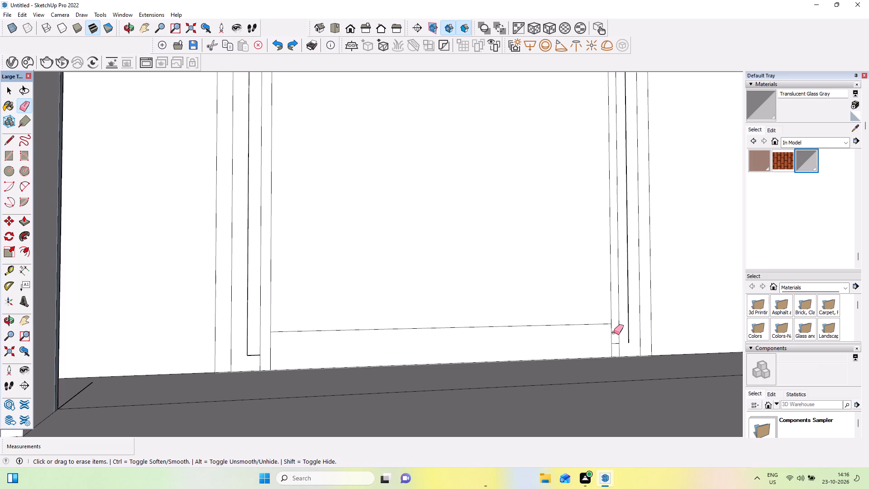
pyautogui.moveTo(614, 332); pyautogui.dragTo(614, 346)
pyautogui.moveTo(615, 345); pyautogui.dragTo(615, 350)
# Extend both sides of the third outline from the inside down to the balcony floor with vertical lines about 4 5/8" long.
pyautogui.click(11, 138)
pyautogui.click(629, 345)
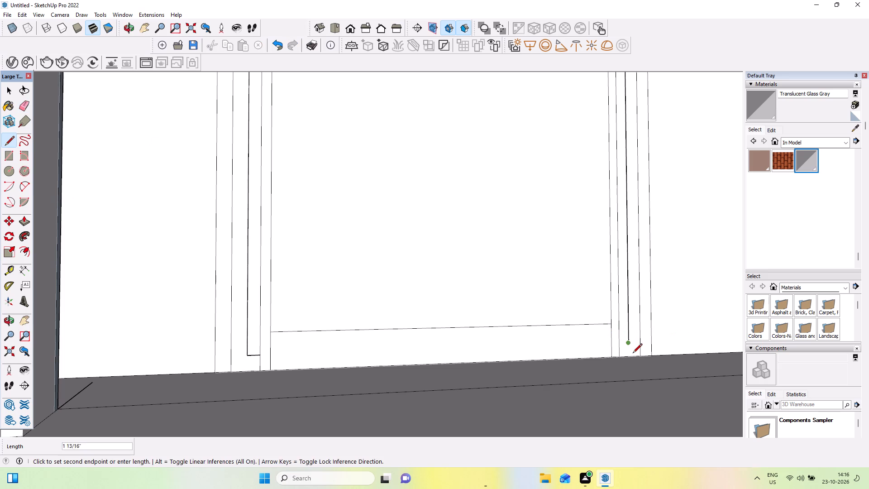
pyautogui.click(633, 357)
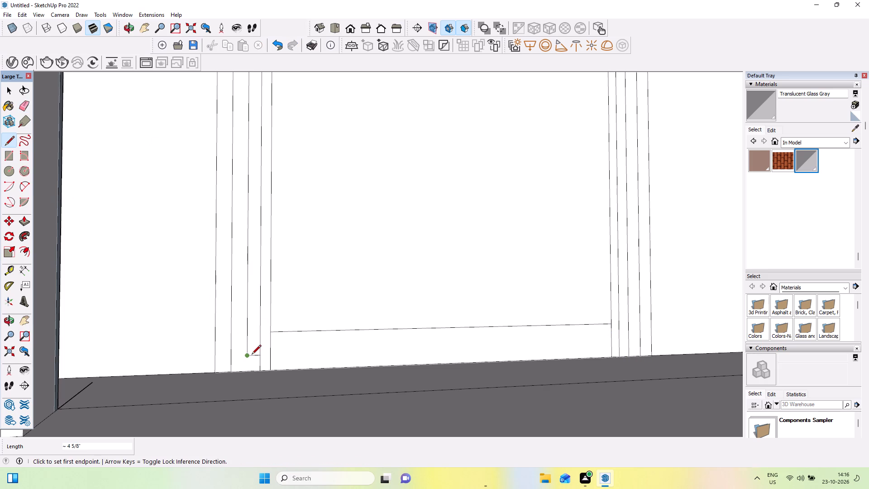
pyautogui.click(252, 355)
pyautogui.click(250, 374)
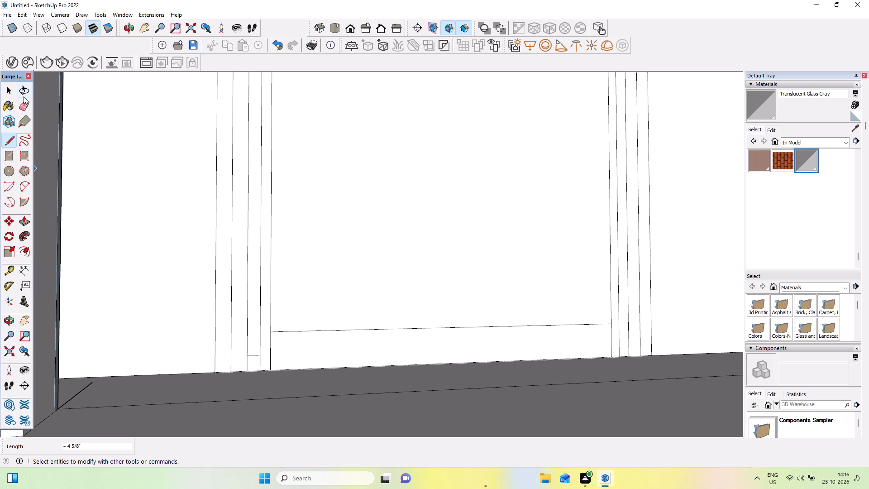
# Erase the leftover short bottom segment between the frame outlines and the innermost outline's bottom edge.
pyautogui.click(25, 102)
pyautogui.click(254, 353)
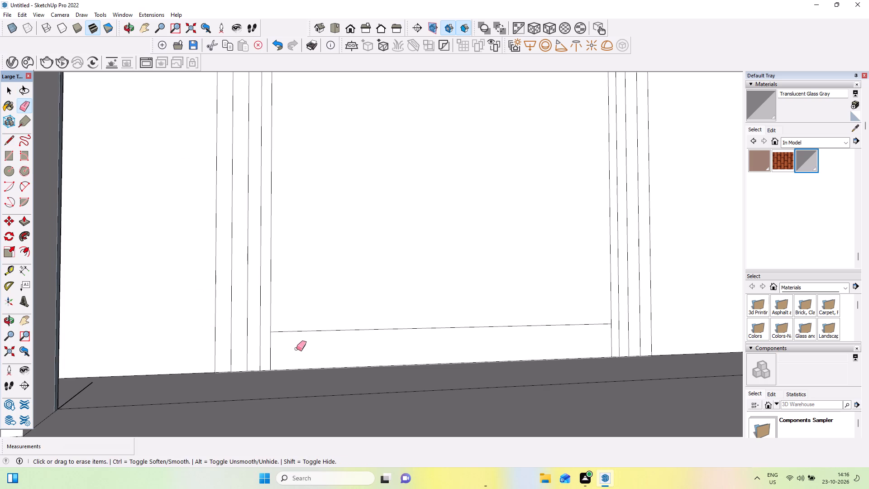
pyautogui.scroll(-5, 307, 338)
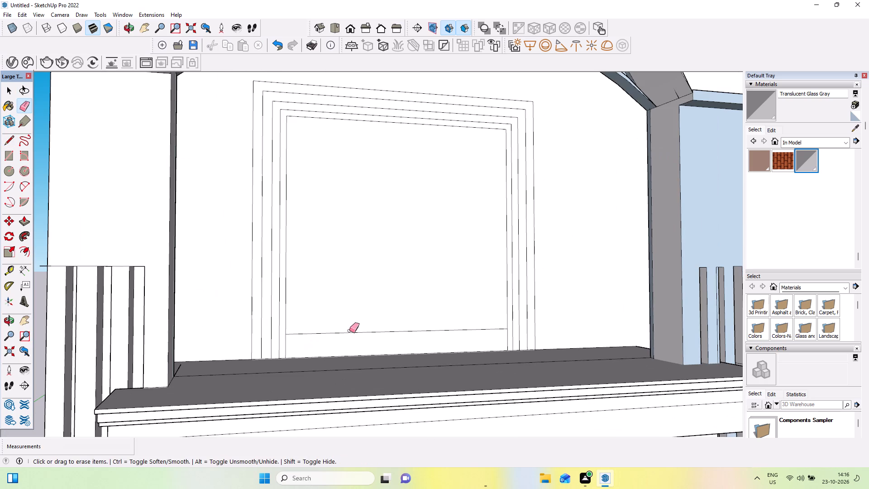
pyautogui.moveTo(349, 331); pyautogui.dragTo(350, 336)
# Push/Pull the three outer frame bands around the upper-floor window to different depths from the wall.
pyautogui.scroll(-3, 358, 326)
pyautogui.scroll(4, 379, 180)
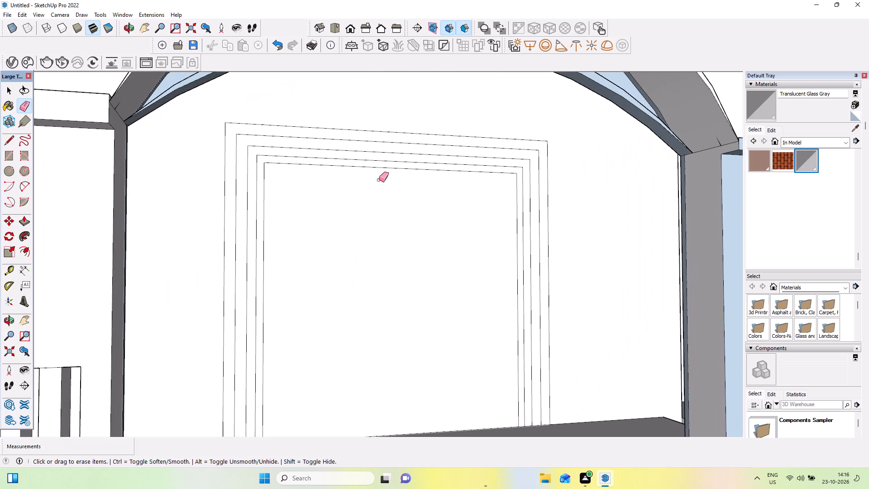
pyautogui.moveTo(308, 178); pyautogui.dragTo(326, 206, button='middle')
pyautogui.click(21, 225)
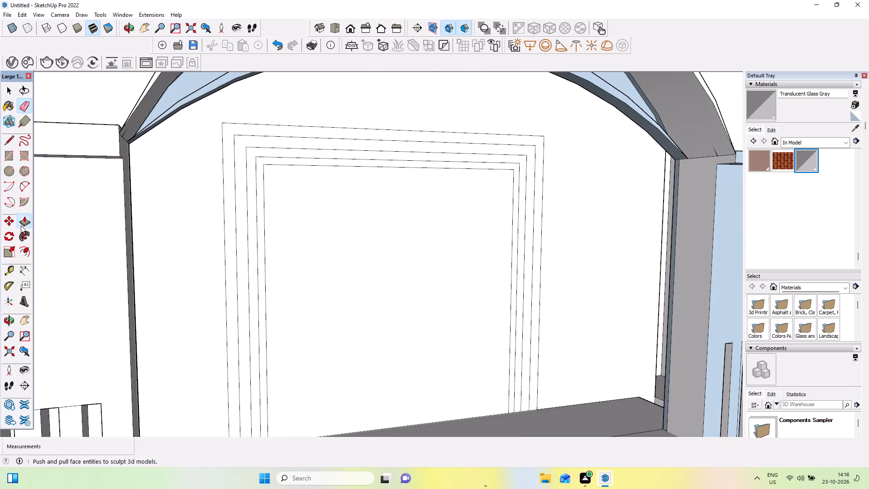
pyautogui.click(254, 205)
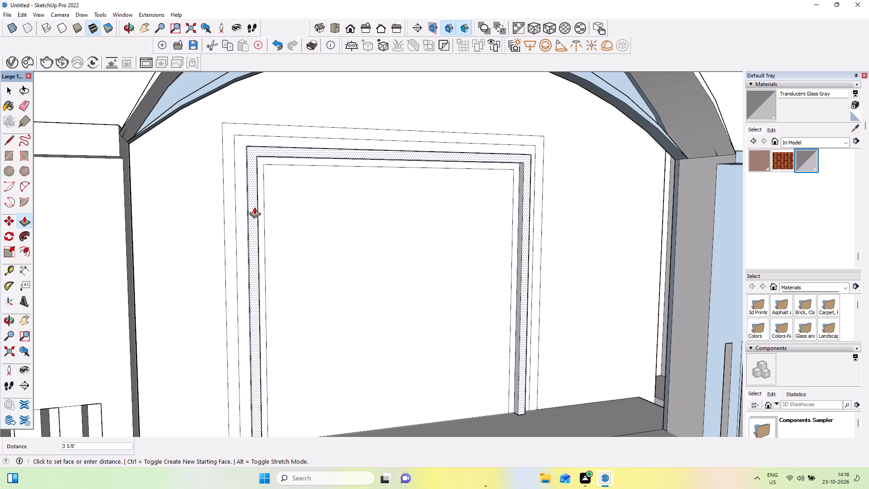
pyautogui.click(237, 204)
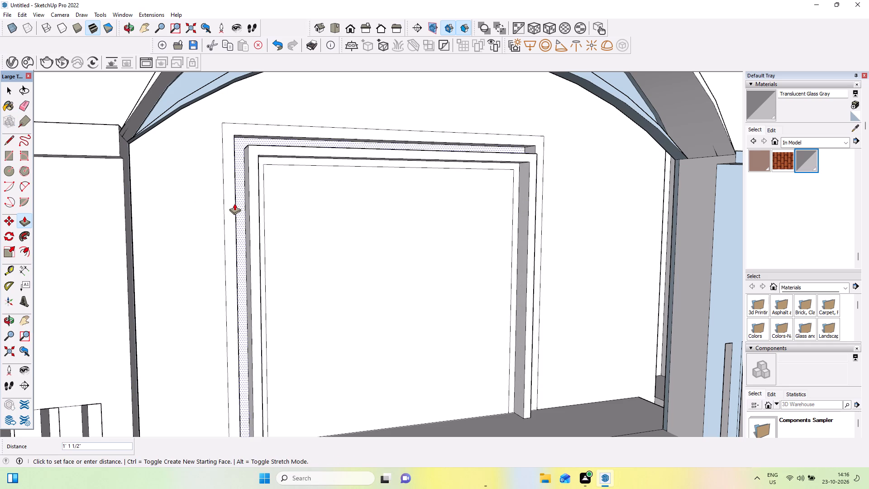
pyautogui.click(227, 203)
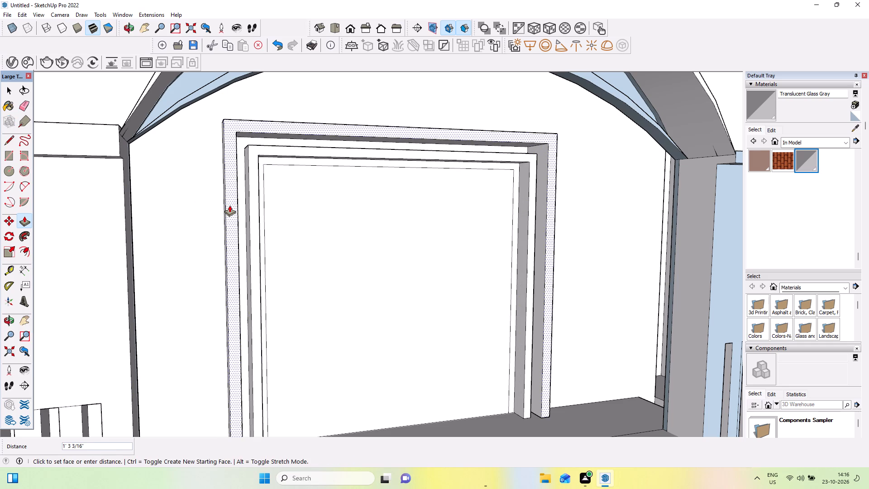
# Adjust the depths of the window's middle frame bands with Push/Pull so they step in slightly from the outer band.
pyautogui.moveTo(298, 198); pyautogui.dragTo(215, 200, button='middle')
pyautogui.scroll(3, 218, 181)
pyautogui.moveTo(225, 185); pyautogui.dragTo(287, 201, button='middle')
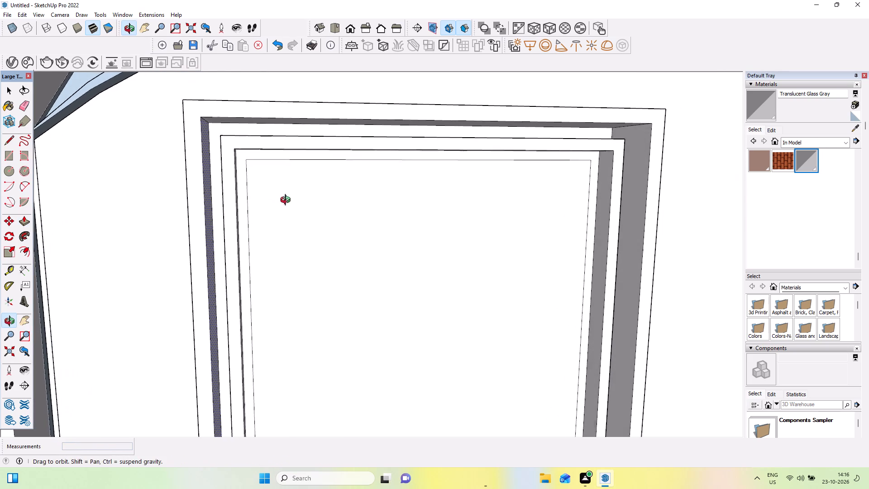
pyautogui.moveTo(287, 201); pyautogui.dragTo(287, 202, button='middle')
pyautogui.moveTo(200, 240); pyautogui.dragTo(229, 230)
pyautogui.moveTo(227, 220); pyautogui.dragTo(258, 235, button='middle')
pyautogui.moveTo(212, 200); pyautogui.dragTo(217, 206)
pyautogui.moveTo(283, 189); pyautogui.dragTo(176, 161, button='middle')
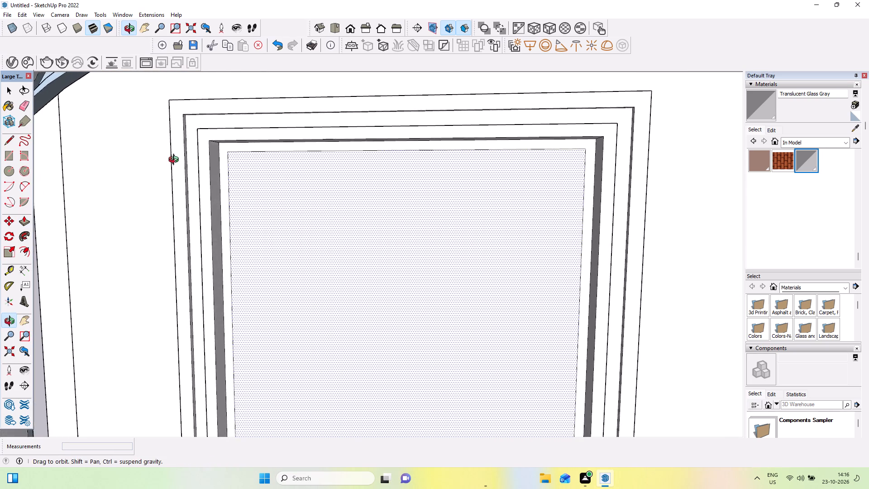
pyautogui.moveTo(176, 161); pyautogui.dragTo(297, 212, button='middle')
# Push the third frame band from the outside back about 8 3/8" toward the wall.
pyautogui.click(227, 207)
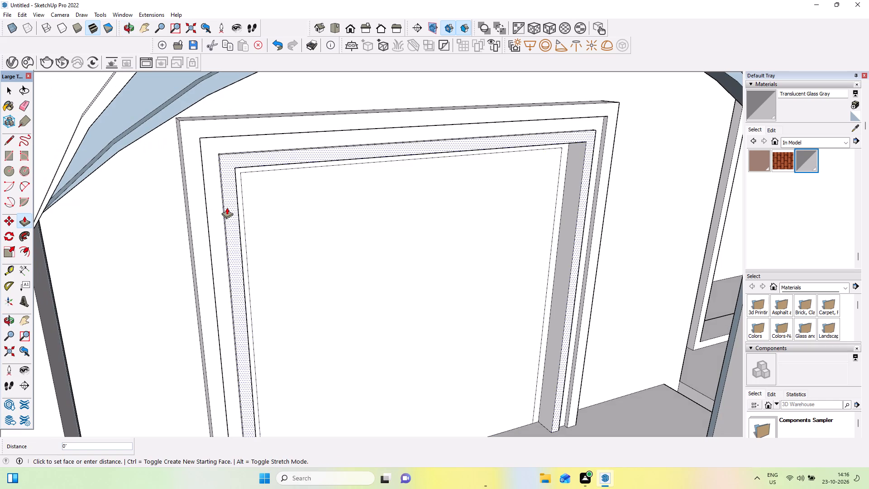
pyautogui.middleClick(234, 186)
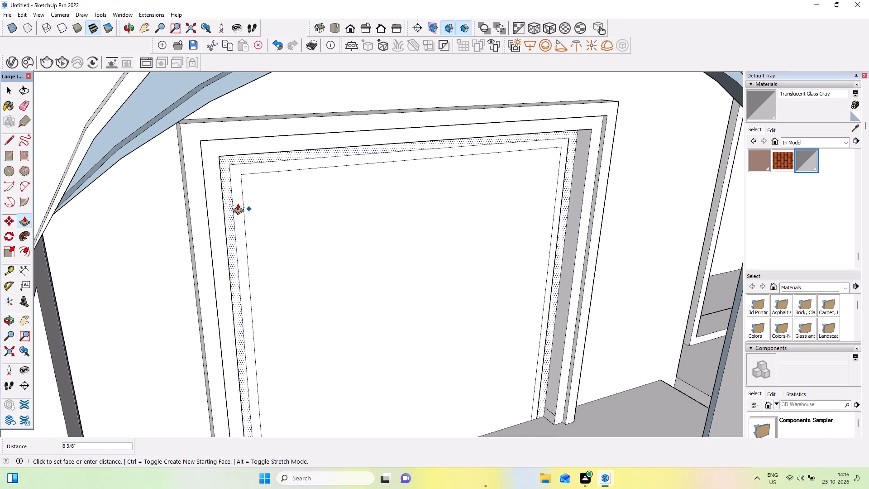
pyautogui.moveTo(250, 216); pyautogui.dragTo(141, 231, button='middle')
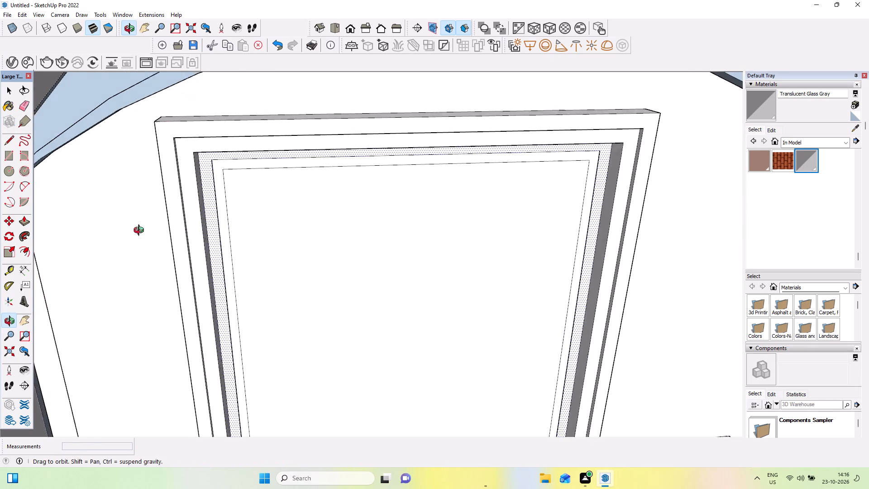
pyautogui.moveTo(141, 231); pyautogui.dragTo(136, 232, button='middle')
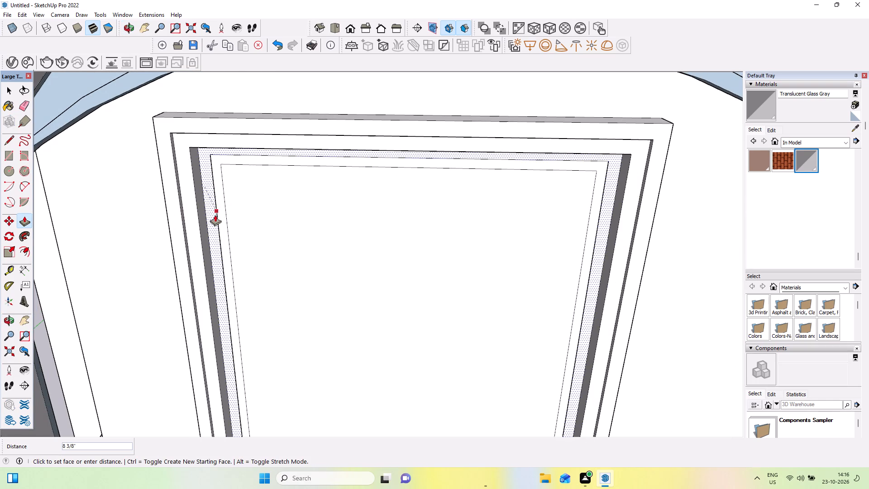
pyautogui.click(210, 219)
# Fine-tune the depths of the window's outer frame bands with small Push/Pull moves to give a stepped surround.
pyautogui.moveTo(203, 228); pyautogui.dragTo(377, 205, button='middle')
pyautogui.moveTo(200, 247); pyautogui.dragTo(194, 236)
pyautogui.scroll(3, 176, 243)
pyautogui.middleClick(165, 264)
pyautogui.moveTo(167, 273); pyautogui.dragTo(168, 273)
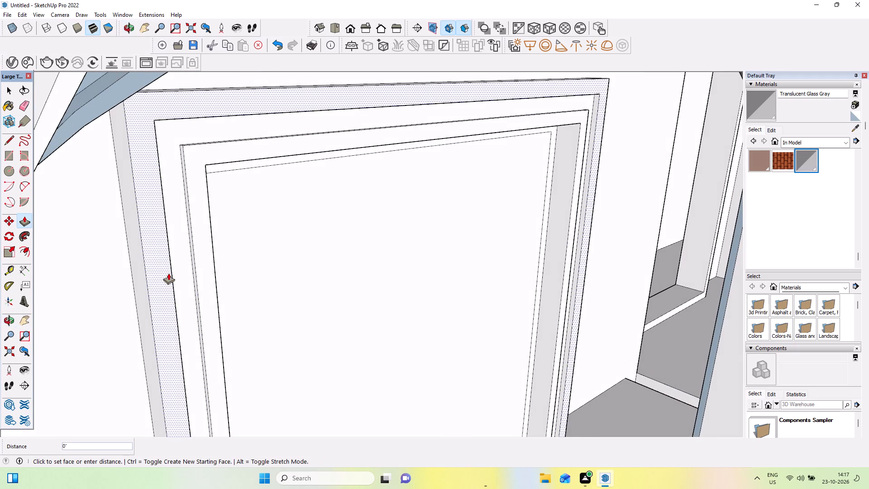
pyautogui.moveTo(168, 273); pyautogui.dragTo(200, 257)
pyautogui.moveTo(224, 272); pyautogui.dragTo(77, 220, button='middle')
pyautogui.scroll(-5, 151, 206)
pyautogui.scroll(1, 160, 204)
pyautogui.scroll(-9, 160, 204)
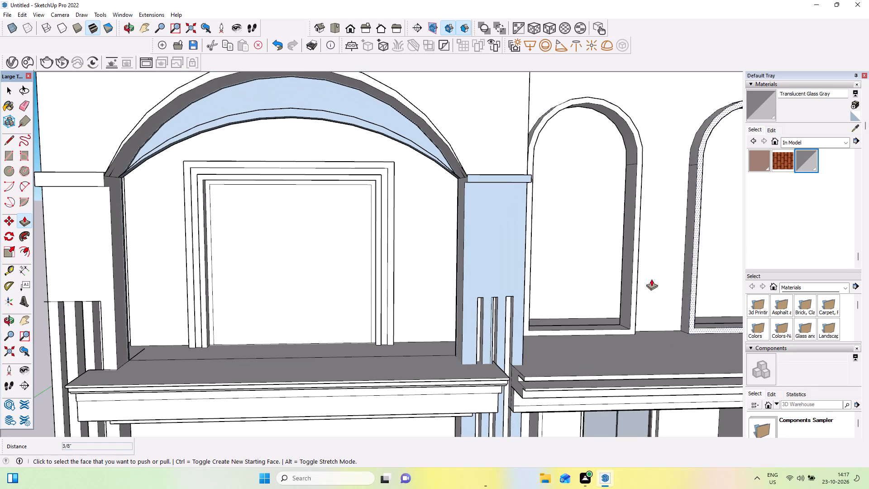
# Draw a vertical mullion rectangle about 3 1/2" by 9' 8 7/16" from the middle of the opening's top edge to the balcony floor.
pyautogui.click(803, 167)
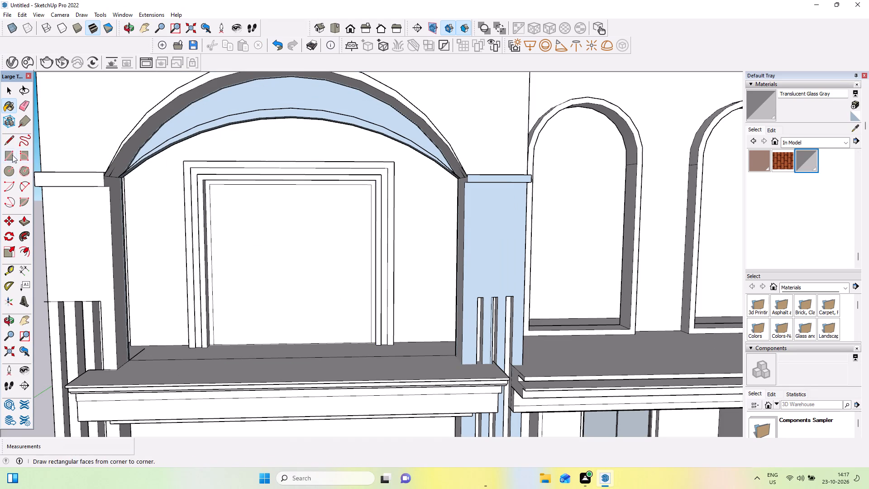
pyautogui.click(12, 155)
pyautogui.moveTo(291, 293); pyautogui.dragTo(348, 188, button='middle')
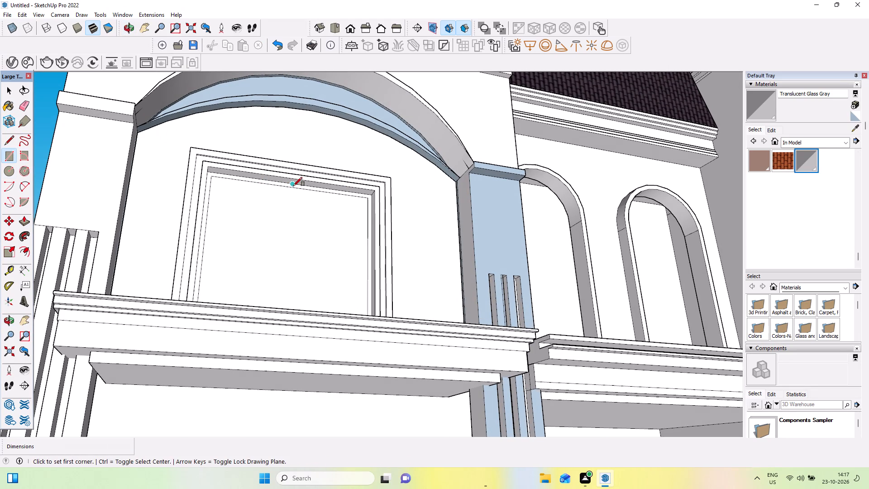
pyautogui.click(293, 188)
pyautogui.moveTo(312, 256); pyautogui.dragTo(253, 412, button='middle')
pyautogui.scroll(3, 295, 359)
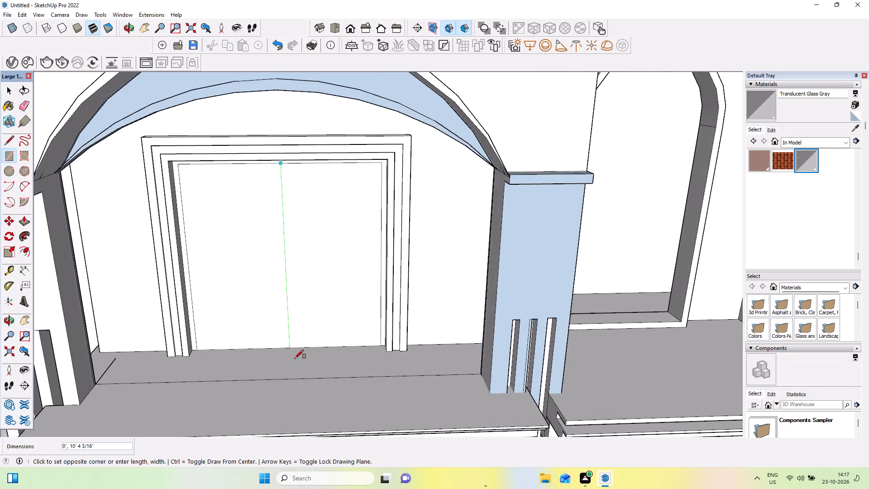
pyautogui.scroll(4, 301, 345)
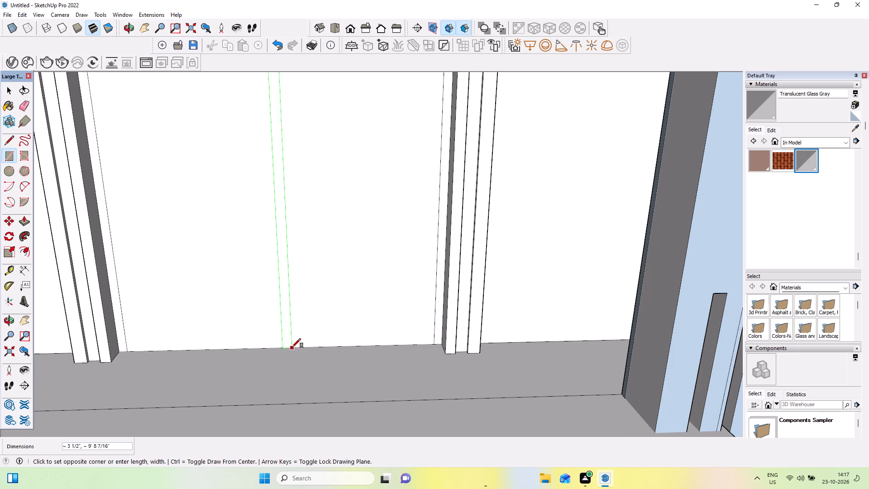
pyautogui.click(292, 347)
# Paint the two panes of the upper-floor window beneath the large arch with Translucent Glass Gray.
pyautogui.click(804, 156)
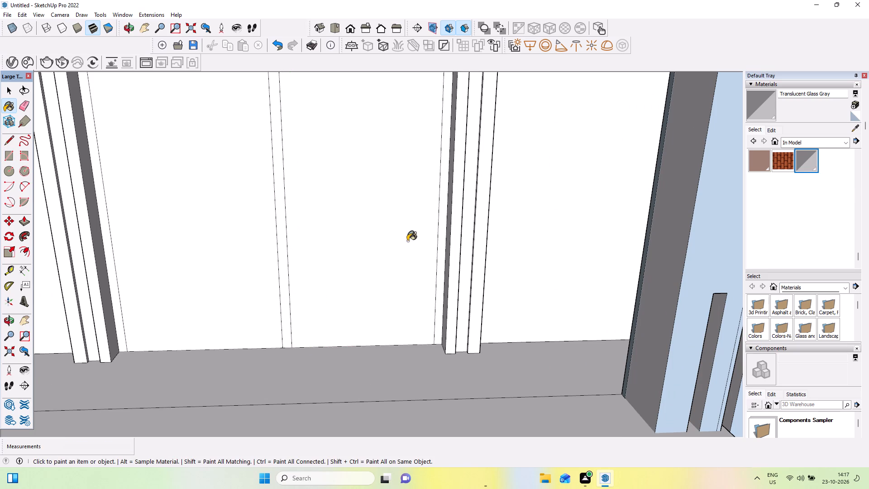
pyautogui.click(407, 241)
pyautogui.click(204, 241)
pyautogui.scroll(-11, 353, 292)
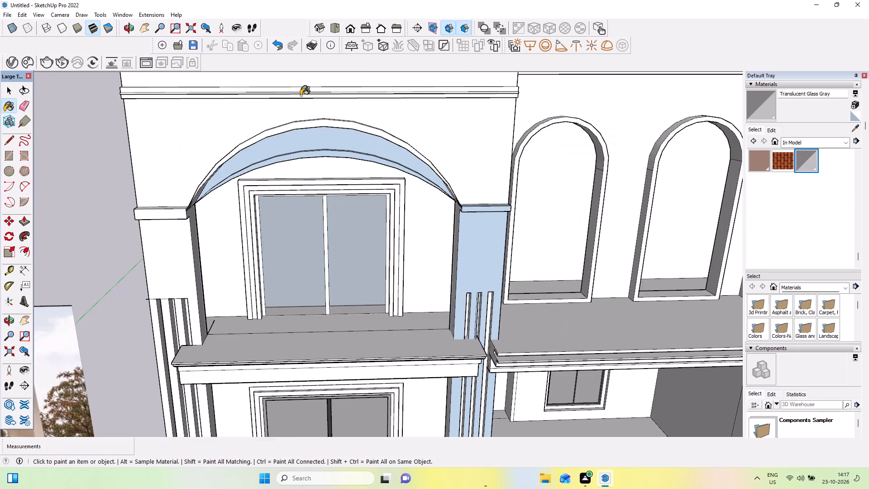
# Paint the upper window's inner frame and centre mullion with Asphalt New from the Asphalt and Concrete materials.
pyautogui.click(828, 140)
pyautogui.scroll(3, 818, 177)
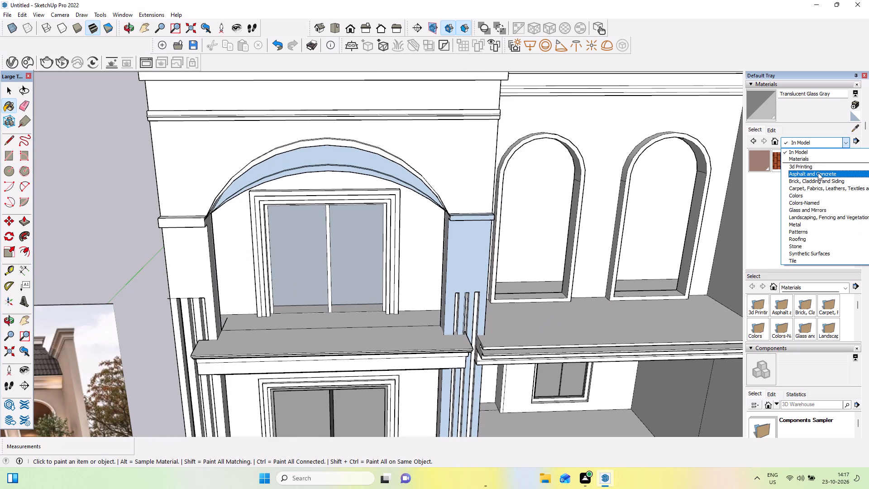
pyautogui.click(818, 173)
pyautogui.click(769, 159)
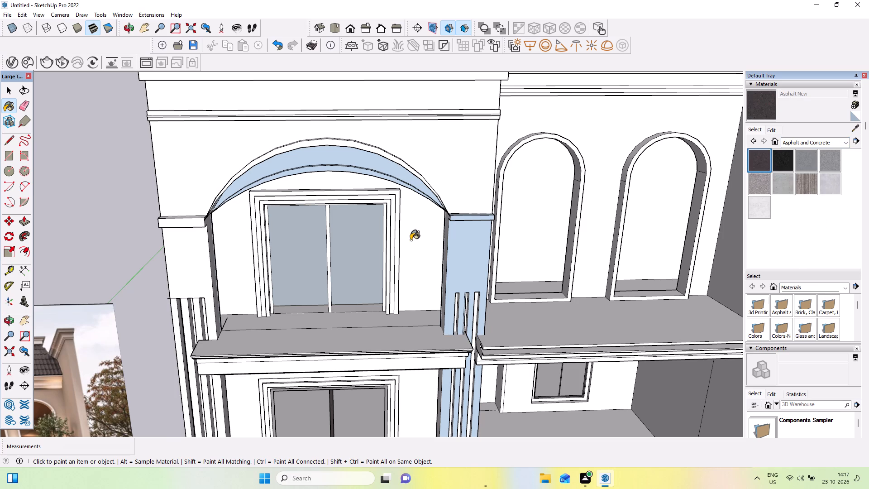
pyautogui.scroll(7, 404, 237)
pyautogui.click(369, 227)
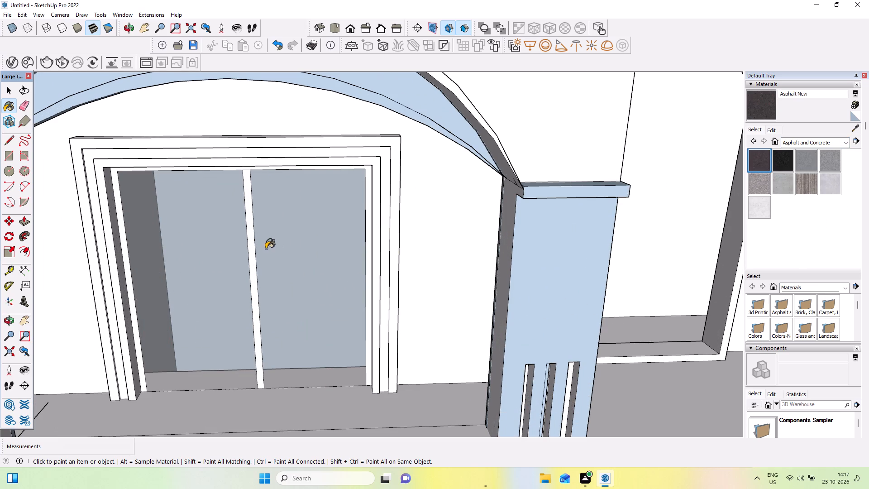
pyautogui.click(251, 239)
pyautogui.scroll(-12, 332, 270)
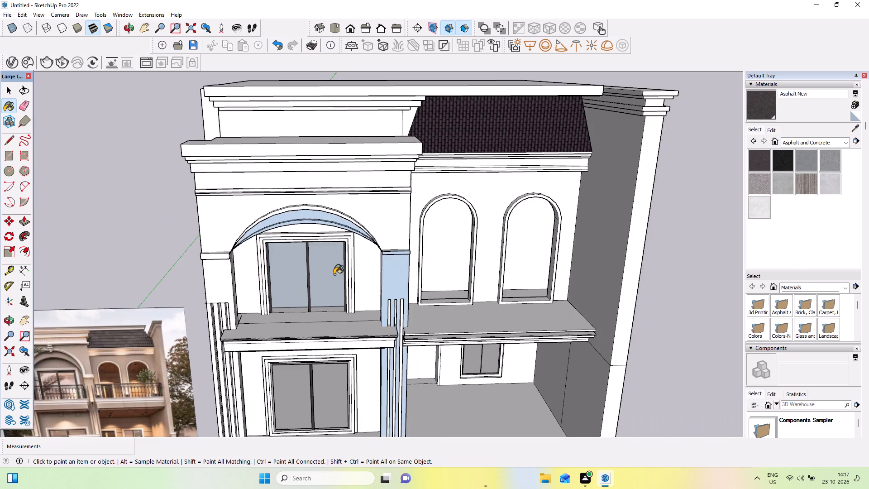
# Compare the upper-floor window, arched openings and balconies of the model with the reference photo.
pyautogui.scroll(-5, 334, 274)
pyautogui.moveTo(352, 308); pyautogui.dragTo(370, 240, button='middle')
pyautogui.scroll(-1, 370, 240)
pyautogui.scroll(3, 333, 262)
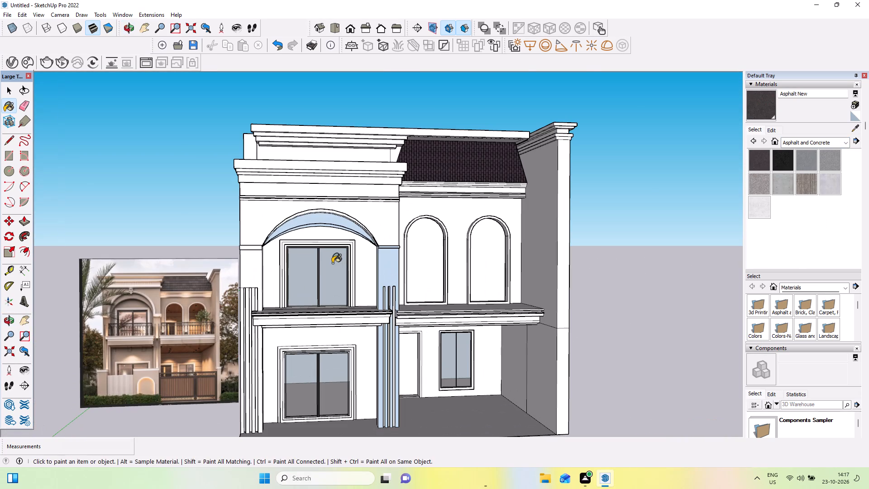
pyautogui.scroll(2, 308, 282)
pyautogui.scroll(6, 29, 359)
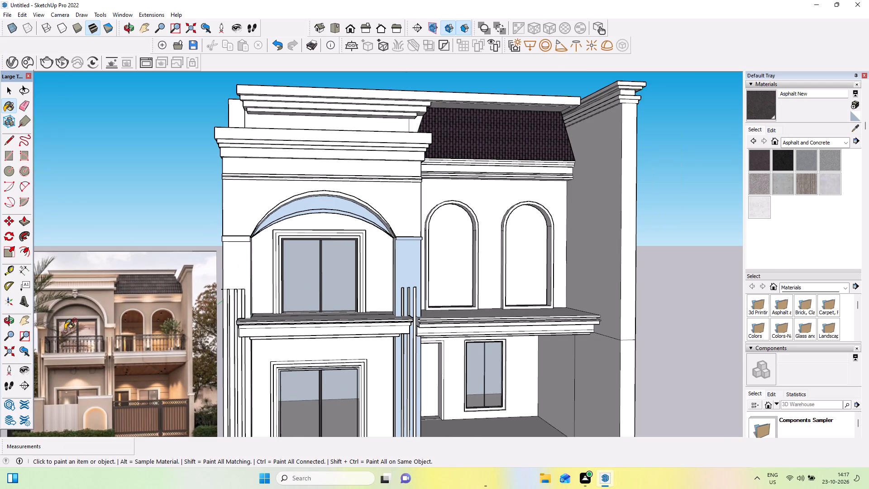
pyautogui.scroll(10, 66, 329)
pyautogui.scroll(-1, 72, 343)
pyautogui.scroll(11, 73, 343)
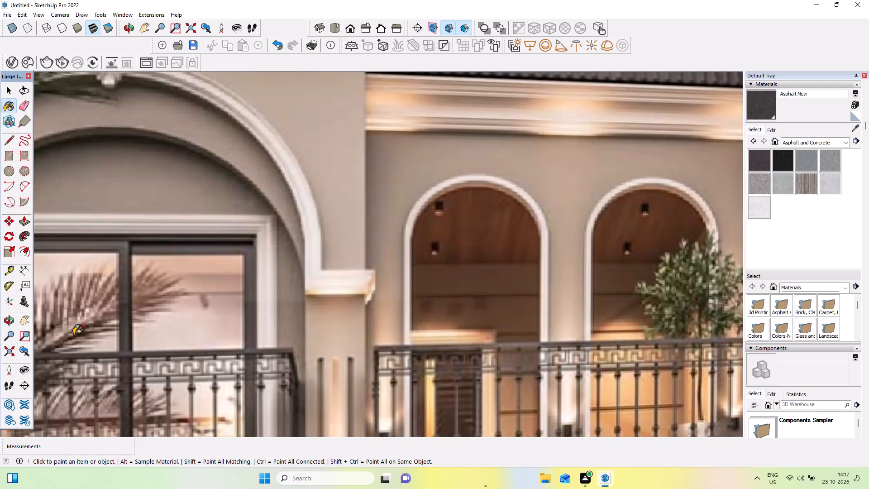
pyautogui.scroll(-20, 75, 334)
pyautogui.scroll(-7, 75, 334)
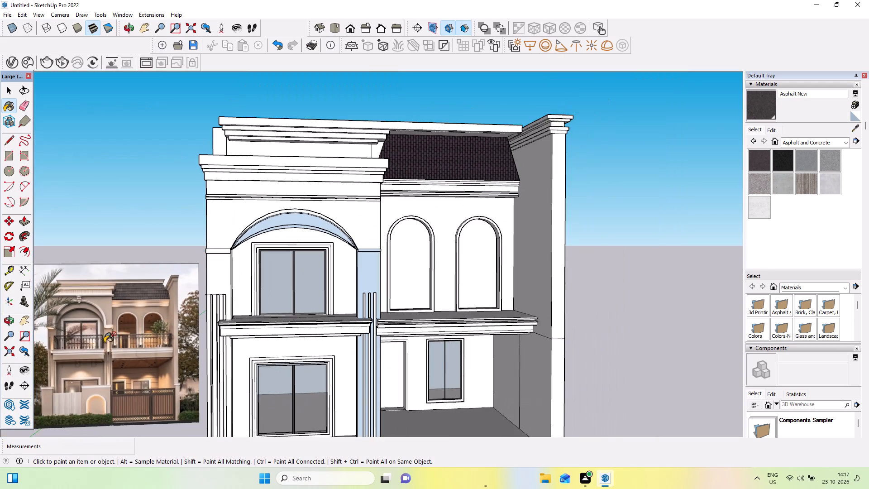
pyautogui.moveTo(470, 337); pyautogui.dragTo(458, 221, button='middle')
pyautogui.scroll(8, 397, 219)
pyautogui.moveTo(395, 232); pyautogui.dragTo(375, 232, button='middle')
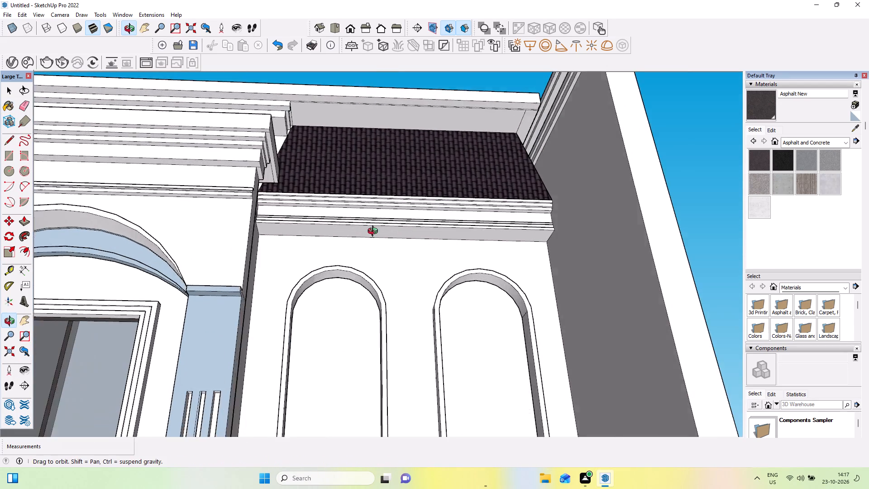
pyautogui.moveTo(375, 232); pyautogui.dragTo(365, 225, button='middle')
pyautogui.scroll(-6, 535, 245)
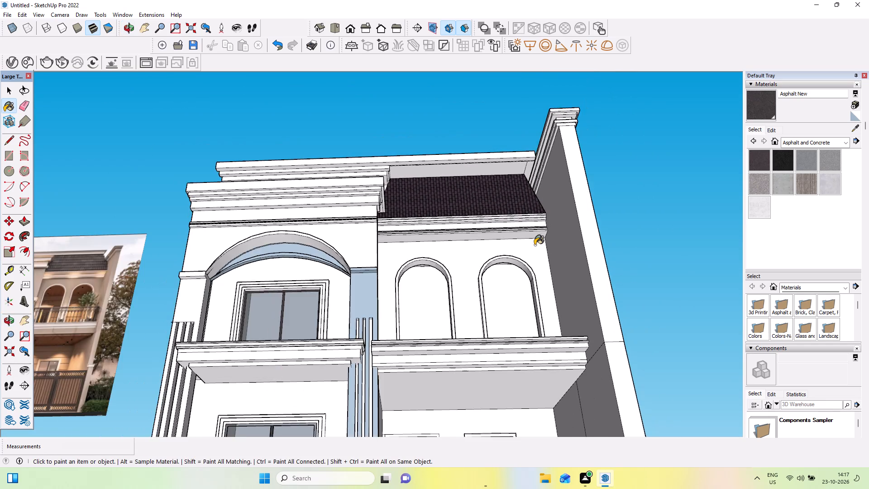
pyautogui.scroll(-3, 535, 245)
pyautogui.moveTo(535, 246); pyautogui.dragTo(549, 302, button='middle')
pyautogui.scroll(4, 234, 322)
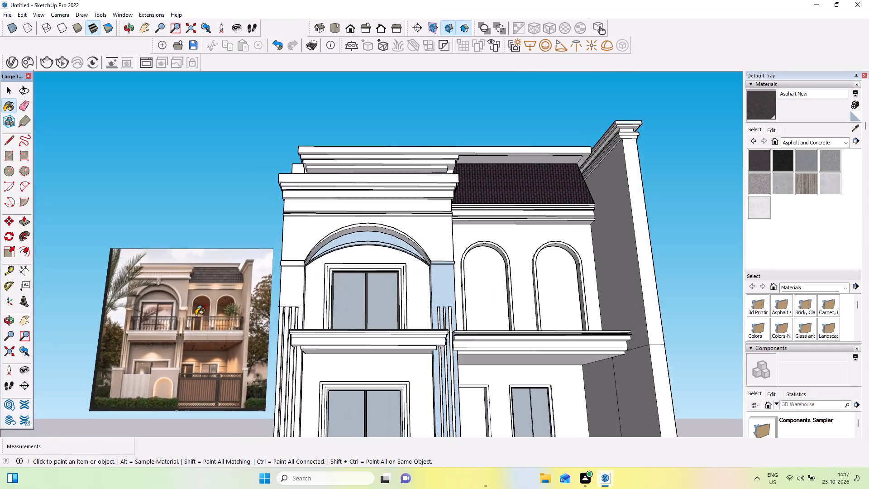
pyautogui.scroll(5, 197, 315)
pyautogui.moveTo(197, 315); pyautogui.dragTo(196, 296, button='middle')
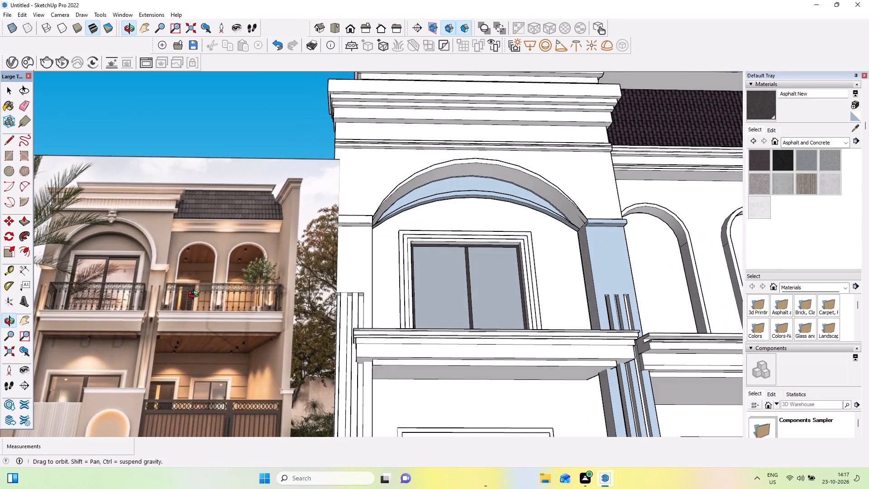
pyautogui.scroll(-12, 195, 297)
pyautogui.moveTo(196, 296); pyautogui.dragTo(193, 297, button='middle')
pyautogui.moveTo(478, 318); pyautogui.dragTo(380, 423, button='middle')
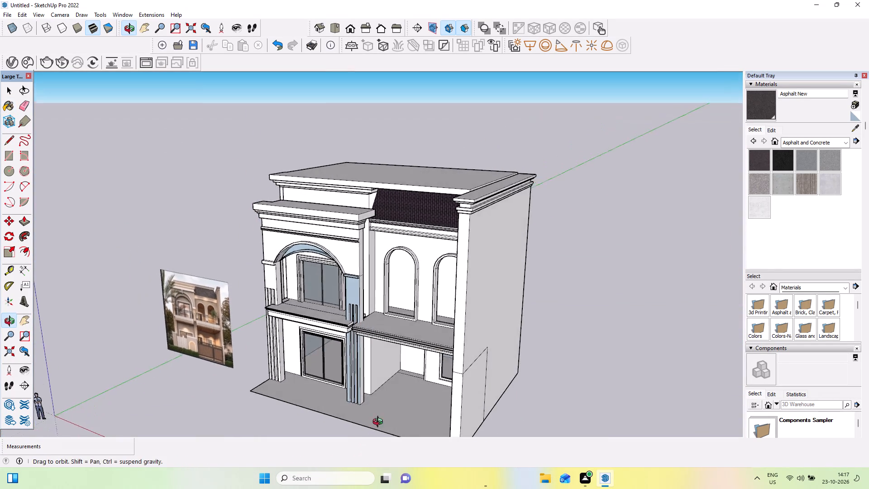
pyautogui.moveTo(380, 423); pyautogui.dragTo(405, 362, button='middle')
# Paint the ceiling behind the two upper-floor arched openings with Wood Floor from the Wood materials.
pyautogui.scroll(6, 402, 286)
pyautogui.moveTo(402, 286); pyautogui.dragTo(449, 195, button='middle')
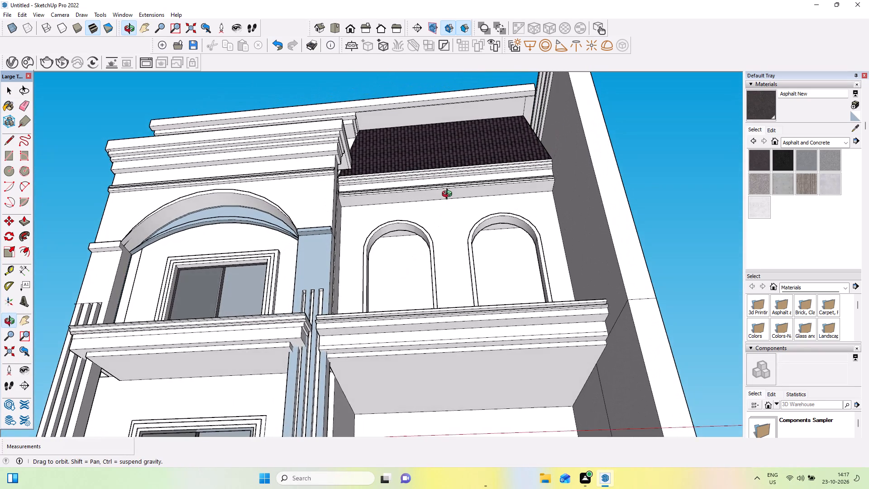
pyautogui.moveTo(449, 195); pyautogui.dragTo(450, 203, button='middle')
pyautogui.click(805, 147)
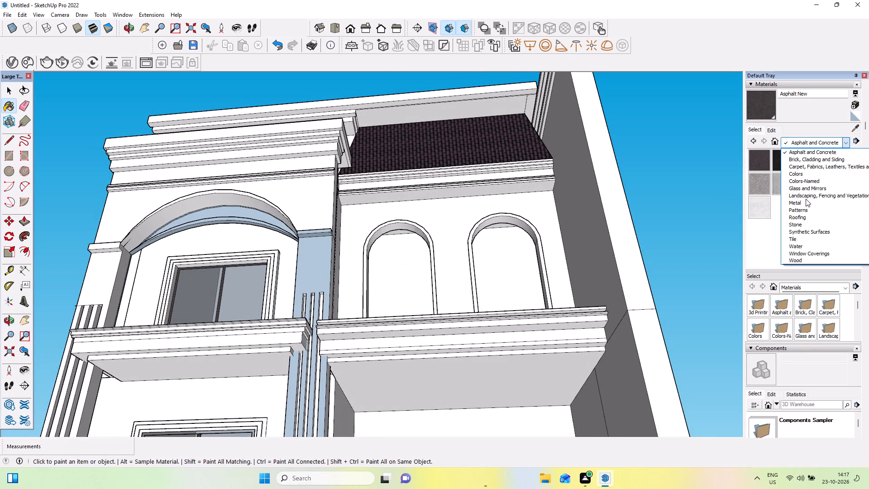
pyautogui.click(810, 260)
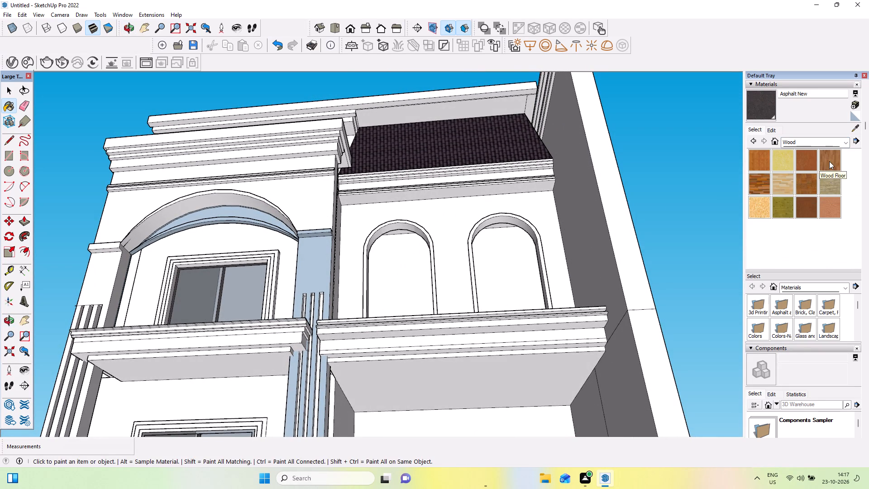
pyautogui.click(829, 161)
pyautogui.moveTo(405, 244); pyautogui.dragTo(413, 196, button='middle')
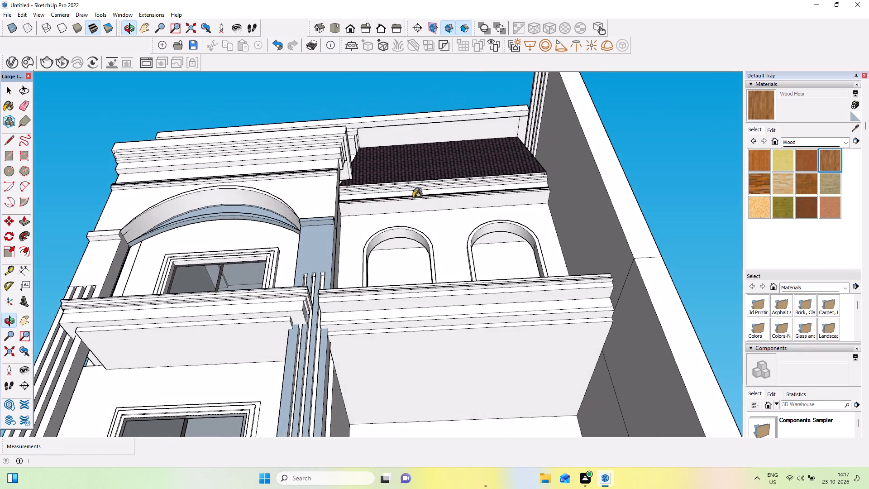
pyautogui.scroll(6, 399, 234)
pyautogui.click(400, 247)
pyautogui.scroll(-9, 401, 273)
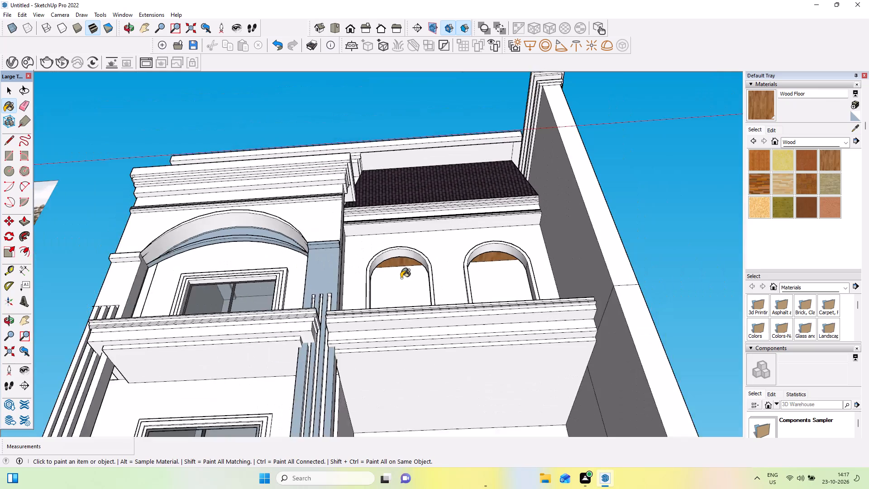
# Examine the reference photo's balcony undersides and ground-floor finishes against the model.
pyautogui.scroll(-4, 401, 278)
pyautogui.moveTo(495, 287); pyautogui.dragTo(498, 469, button='middle')
pyautogui.scroll(4, 420, 320)
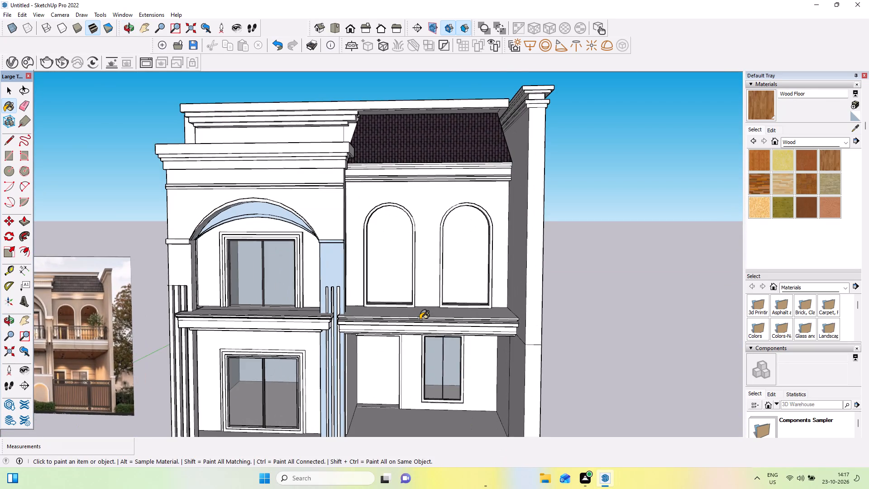
pyautogui.moveTo(420, 320); pyautogui.dragTo(446, 341, button='middle')
pyautogui.scroll(4, 338, 287)
pyautogui.scroll(-7, 509, 256)
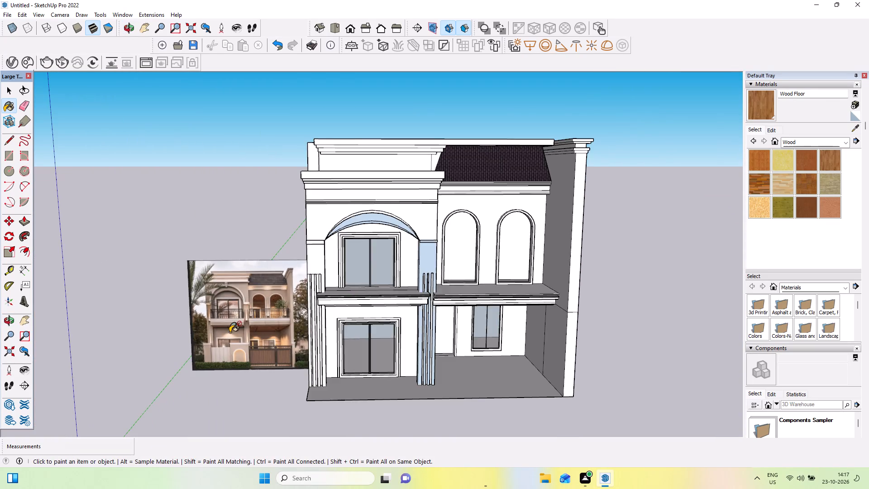
pyautogui.scroll(8, 181, 326)
pyautogui.scroll(3, 297, 370)
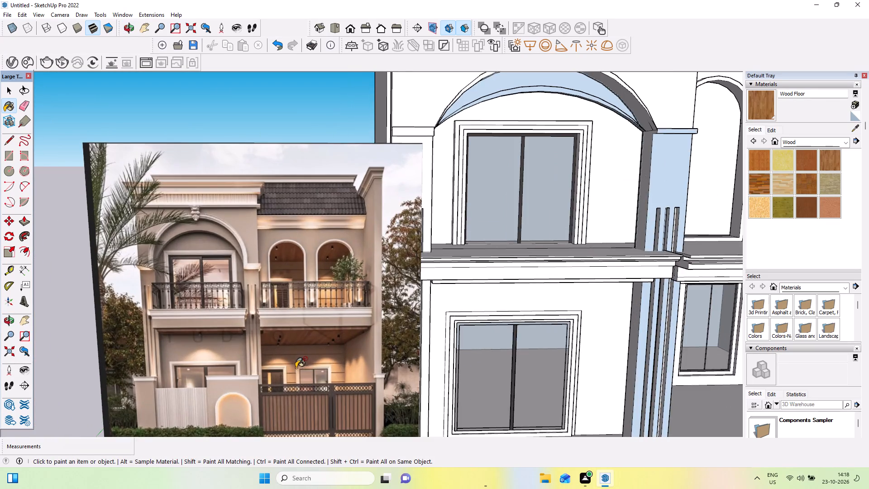
pyautogui.middleClick(287, 355)
pyautogui.scroll(-3, 287, 355)
pyautogui.moveTo(256, 333); pyautogui.dragTo(252, 277, button='middle')
pyautogui.scroll(-7, 209, 295)
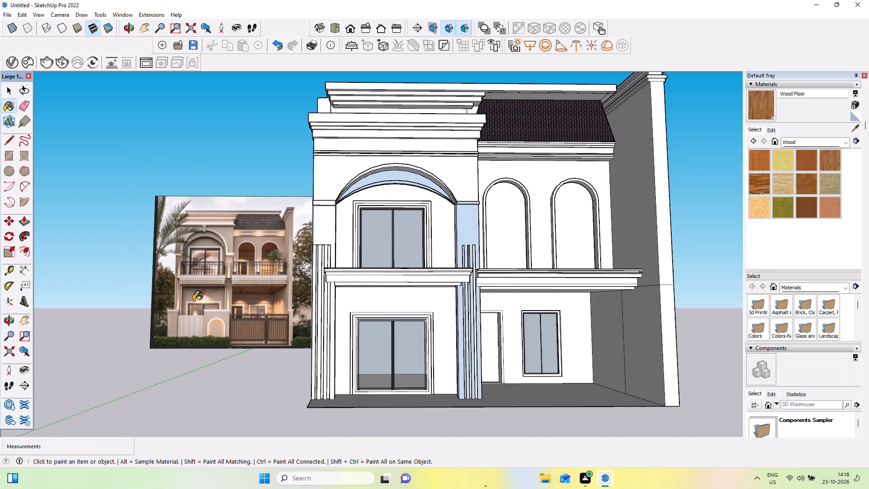
# Paint the undersides of both balcony slabs, over the porch and over the large ground-floor window, with Wood Floor.
pyautogui.moveTo(612, 344); pyautogui.dragTo(628, 233, button='middle')
pyautogui.click(530, 293)
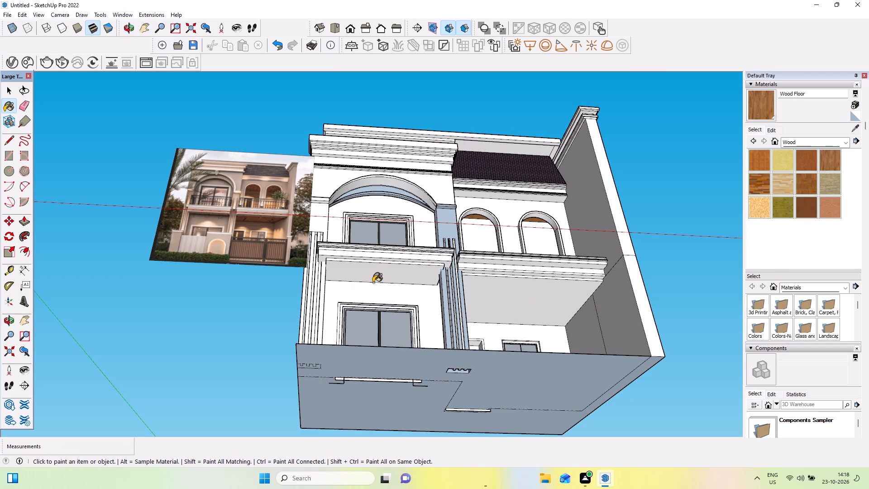
pyautogui.click(382, 275)
pyautogui.moveTo(425, 324); pyautogui.dragTo(360, 389, button='middle')
pyautogui.scroll(-4, 361, 387)
pyautogui.scroll(-1, 491, 345)
pyautogui.moveTo(493, 356); pyautogui.dragTo(495, 369, button='middle')
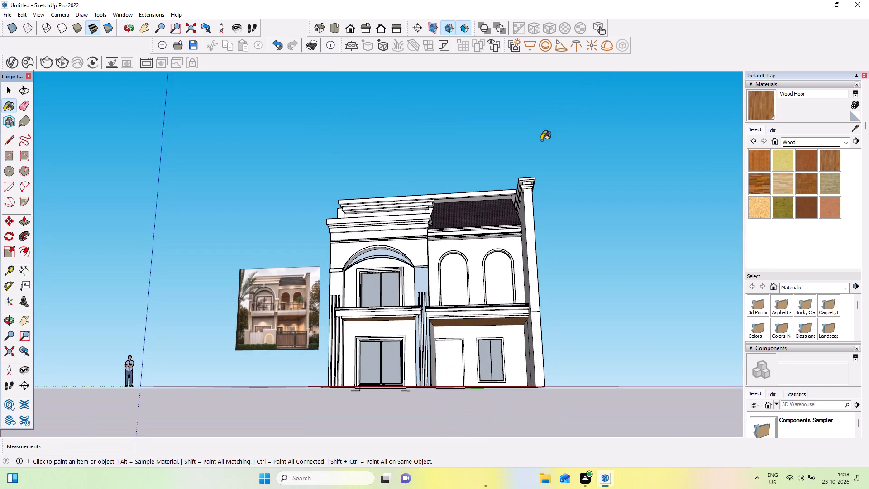
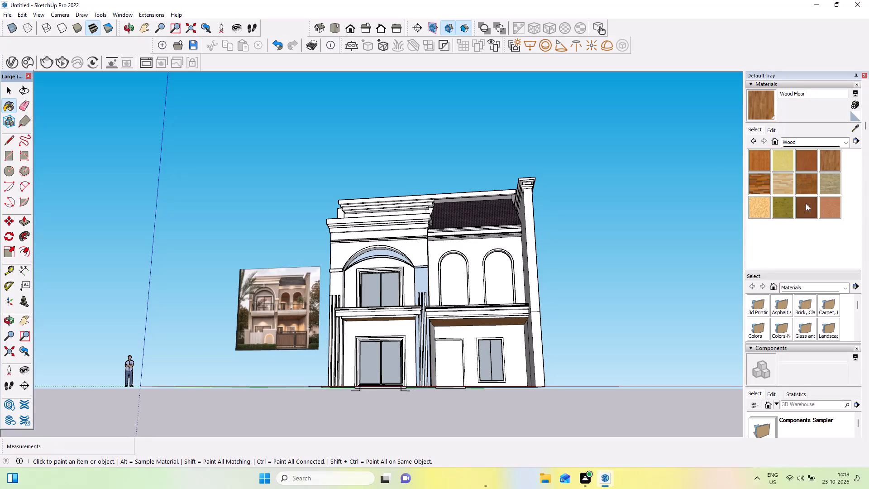
# Examine the reference photo's arched balcony and carport areas and compare them with the house model's front facade.
pyautogui.moveTo(487, 384); pyautogui.dragTo(497, 419, button='middle')
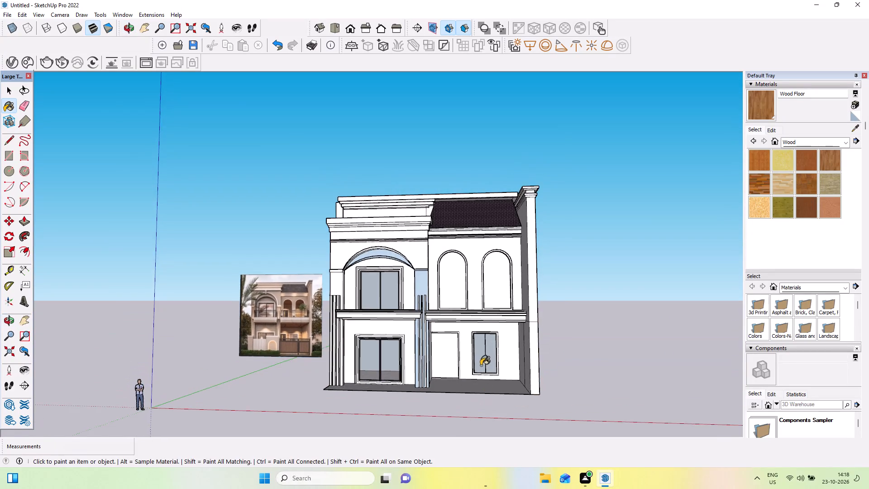
pyautogui.scroll(3, 481, 364)
pyautogui.moveTo(482, 366); pyautogui.dragTo(490, 382, button='middle')
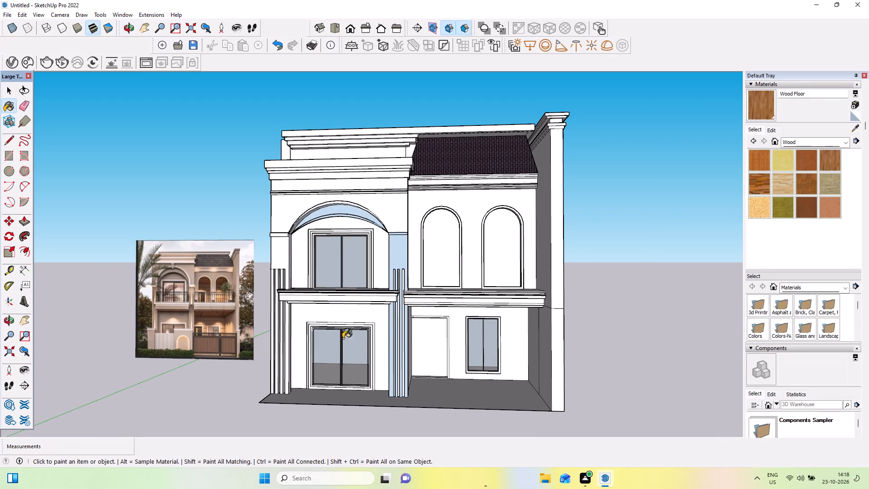
pyautogui.moveTo(580, 242); pyautogui.dragTo(588, 262, button='middle')
pyautogui.scroll(12, 243, 274)
pyautogui.moveTo(210, 313); pyautogui.dragTo(221, 344, button='middle')
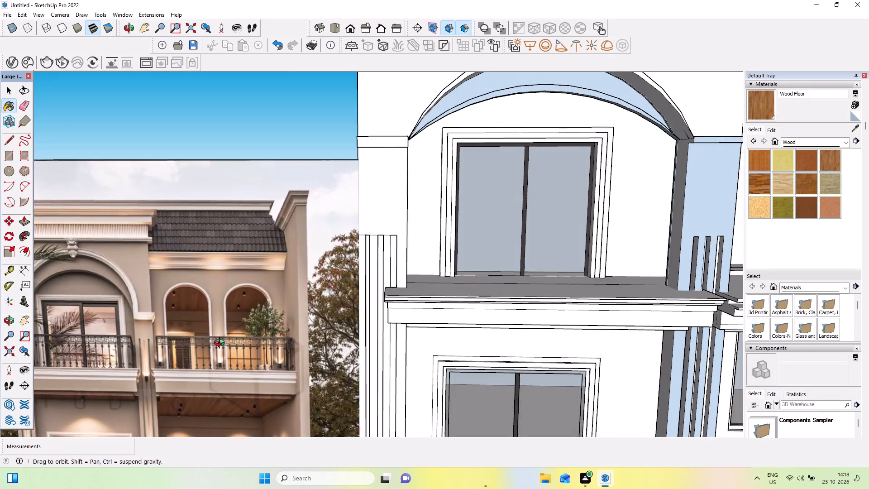
pyautogui.moveTo(221, 344); pyautogui.dragTo(221, 348, button='middle')
pyautogui.scroll(11, 195, 354)
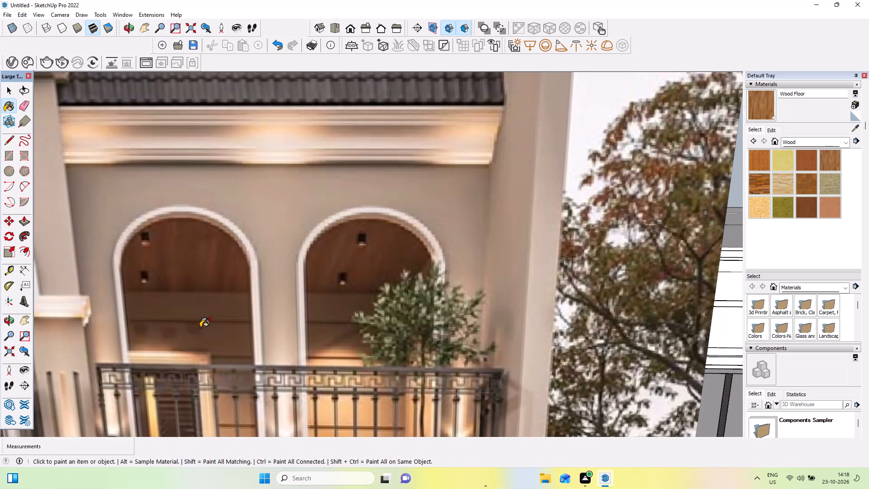
pyautogui.scroll(-3, 201, 327)
pyautogui.scroll(9, 212, 359)
pyautogui.moveTo(213, 359); pyautogui.dragTo(214, 340, button='middle')
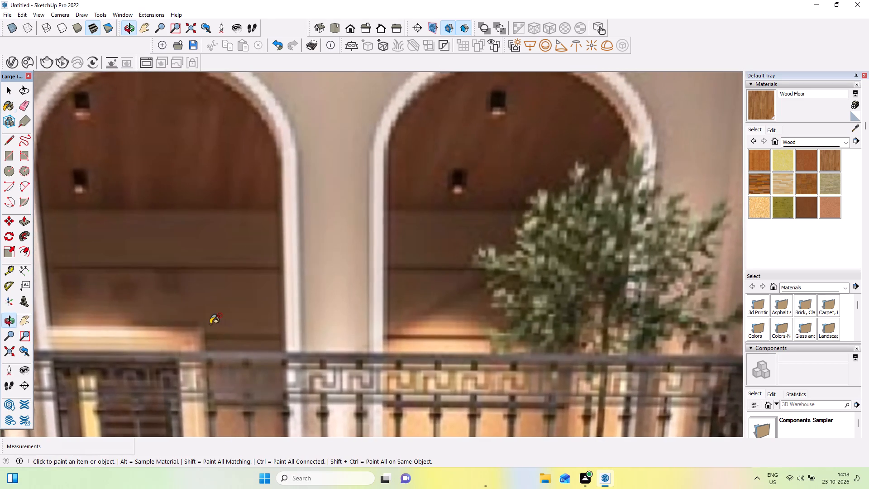
pyautogui.scroll(-5, 210, 319)
pyautogui.scroll(-20, 210, 315)
pyautogui.scroll(-1, 210, 315)
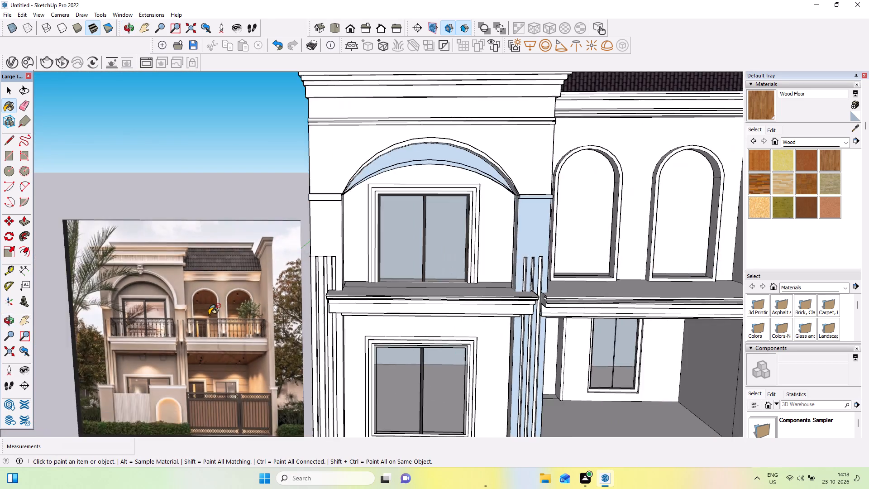
pyautogui.scroll(-3, 210, 314)
pyautogui.scroll(-3, 692, 328)
pyautogui.moveTo(751, 319); pyautogui.dragTo(748, 294, button='middle')
pyautogui.moveTo(655, 334); pyautogui.dragTo(665, 298, button='middle')
pyautogui.click(26, 321)
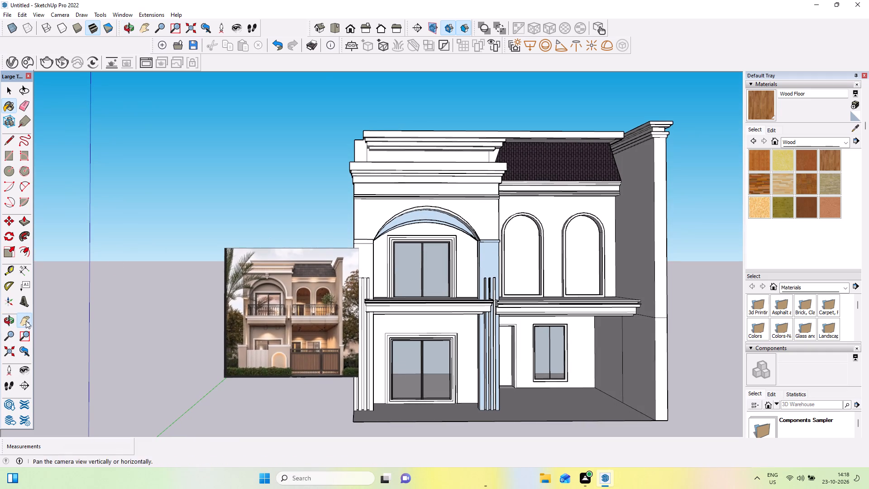
pyautogui.moveTo(362, 225); pyautogui.dragTo(228, 217)
pyautogui.moveTo(469, 256); pyautogui.dragTo(472, 202, button='middle')
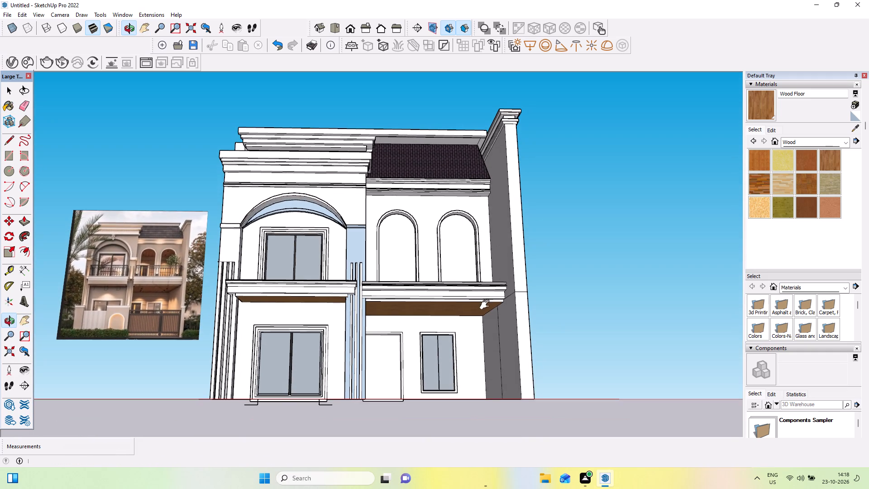
pyautogui.moveTo(499, 321); pyautogui.dragTo(475, 337, button='middle')
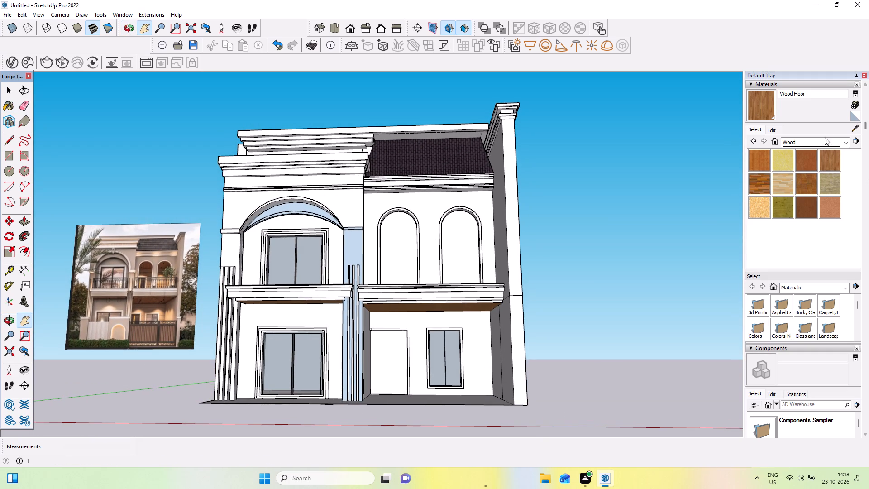
# Paint the recessed ground-floor wall under the balcony with Cladding Siding White from the Brick, Cladding and Siding collection.
pyautogui.click(826, 138)
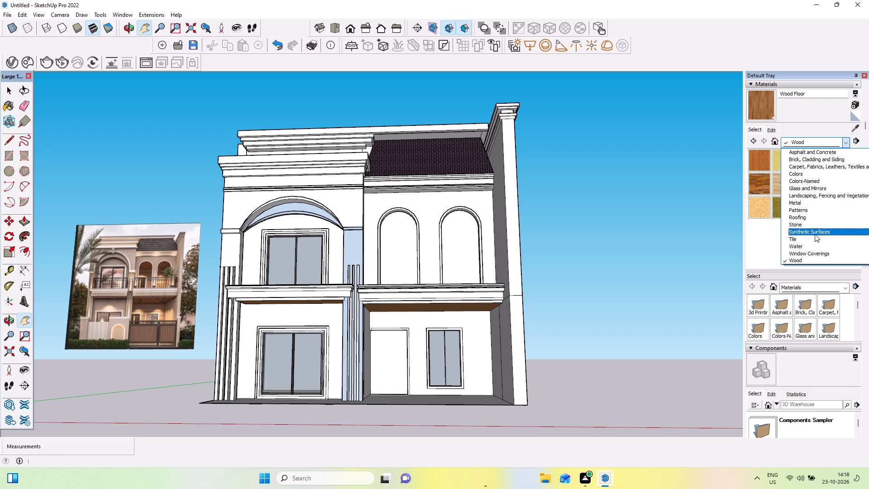
pyautogui.click(840, 162)
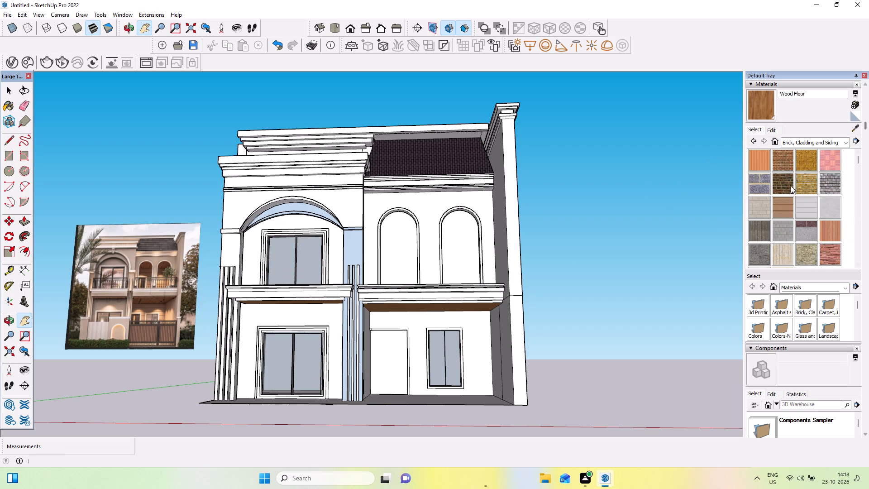
pyautogui.click(800, 199)
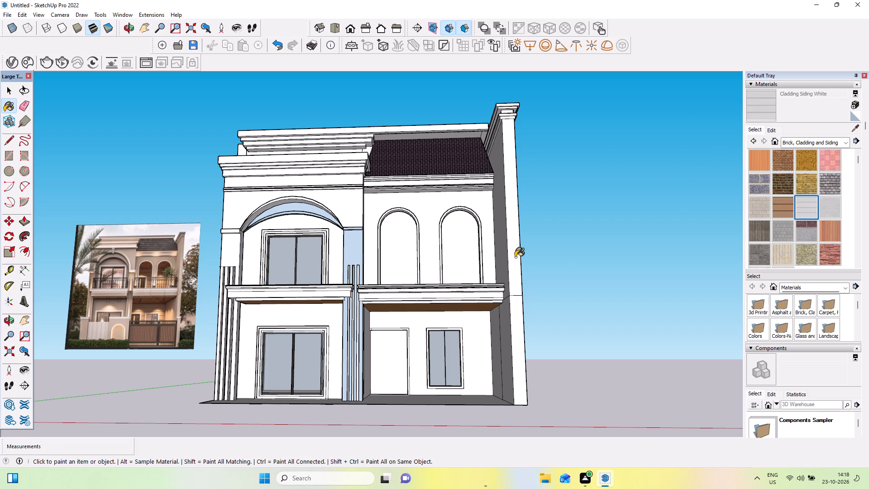
pyautogui.scroll(14, 170, 327)
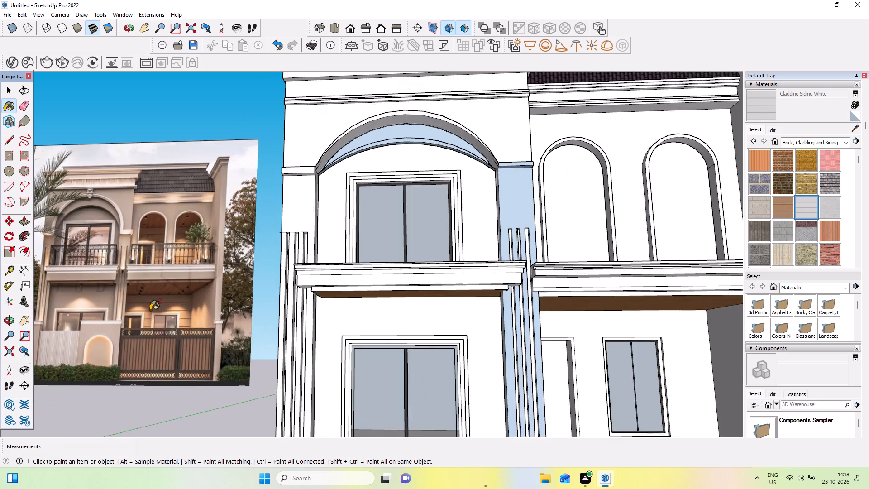
pyautogui.scroll(14, 151, 310)
pyautogui.scroll(-7, 176, 301)
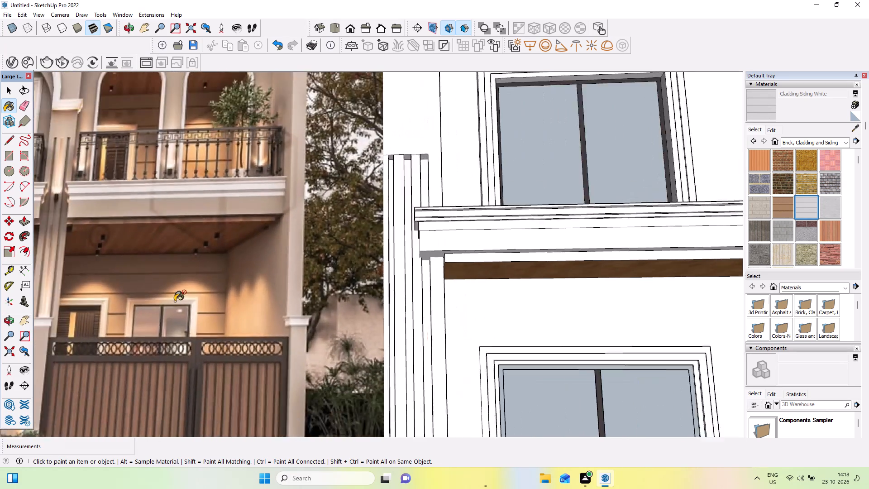
pyautogui.scroll(-16, 176, 301)
pyautogui.click(433, 322)
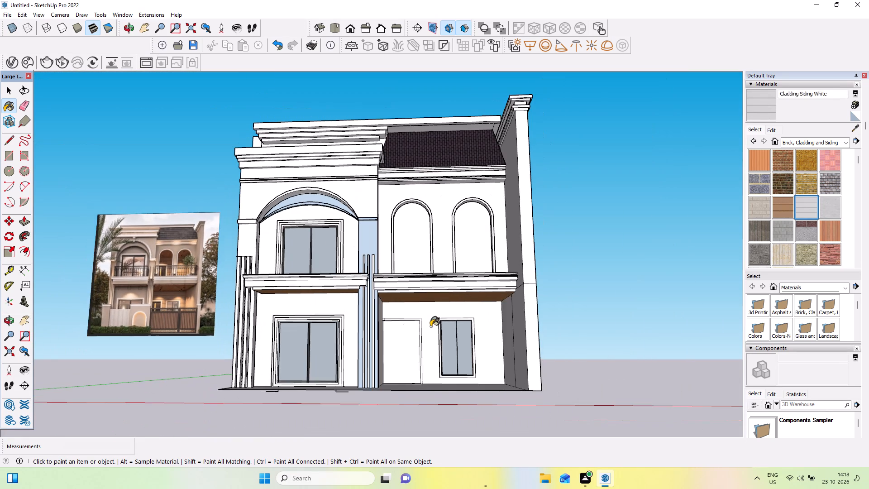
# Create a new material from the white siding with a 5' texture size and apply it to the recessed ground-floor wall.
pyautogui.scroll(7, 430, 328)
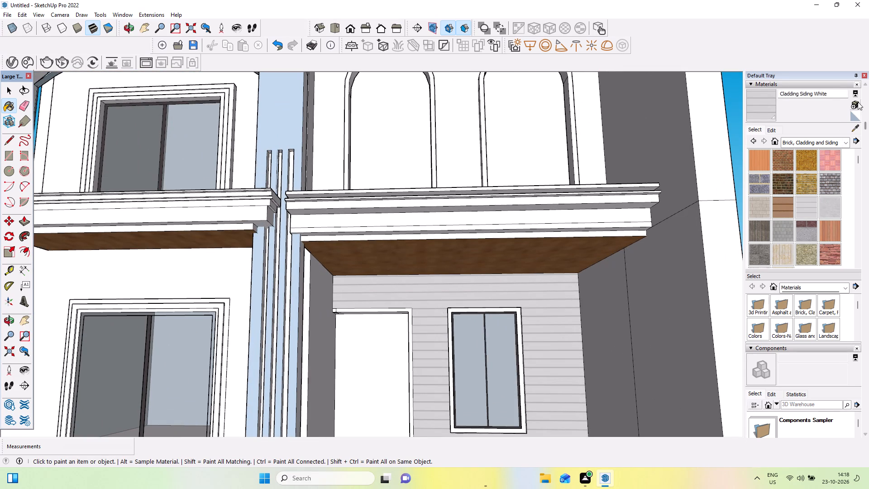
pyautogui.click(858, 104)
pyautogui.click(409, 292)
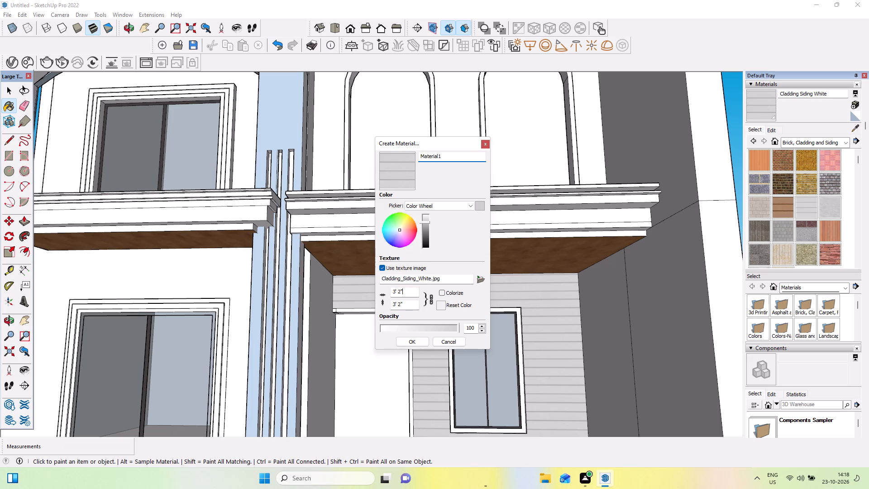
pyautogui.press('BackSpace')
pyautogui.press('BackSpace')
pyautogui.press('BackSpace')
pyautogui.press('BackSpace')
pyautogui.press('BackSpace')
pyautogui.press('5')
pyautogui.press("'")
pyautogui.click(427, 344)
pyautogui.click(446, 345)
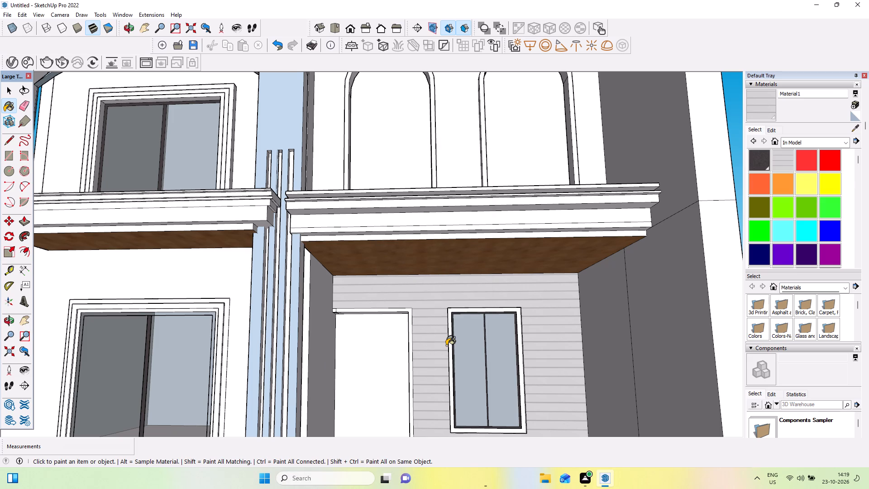
# Create another siding material with a 7' texture size and paint the recessed ground-floor wall with it.
pyautogui.click(857, 107)
pyautogui.click(400, 291)
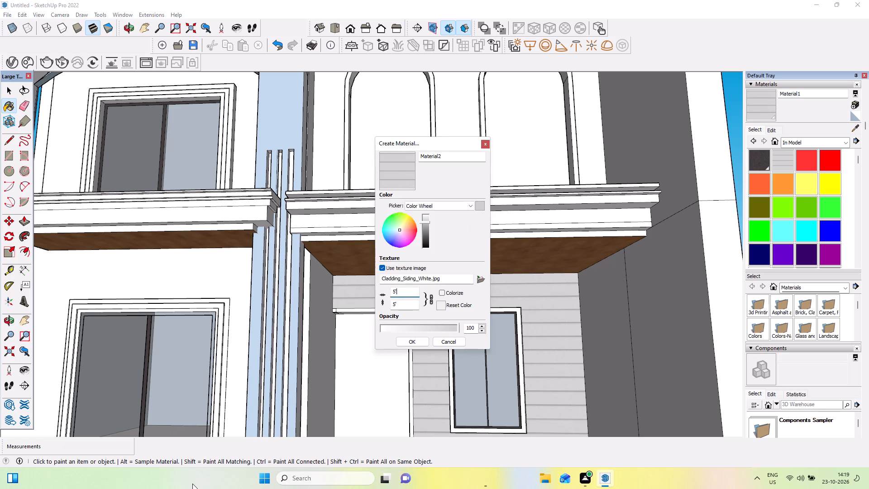
pyautogui.press('BackSpace')
pyautogui.press('BackSpace')
pyautogui.press('7')
pyautogui.press("'")
pyautogui.click(413, 344)
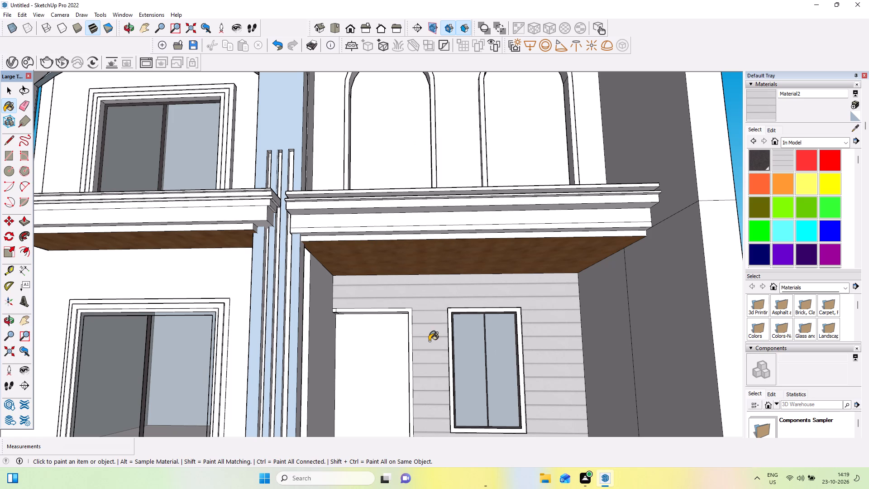
pyautogui.click(430, 341)
pyautogui.moveTo(422, 307); pyautogui.dragTo(432, 336, button='middle')
pyautogui.scroll(-4, 426, 331)
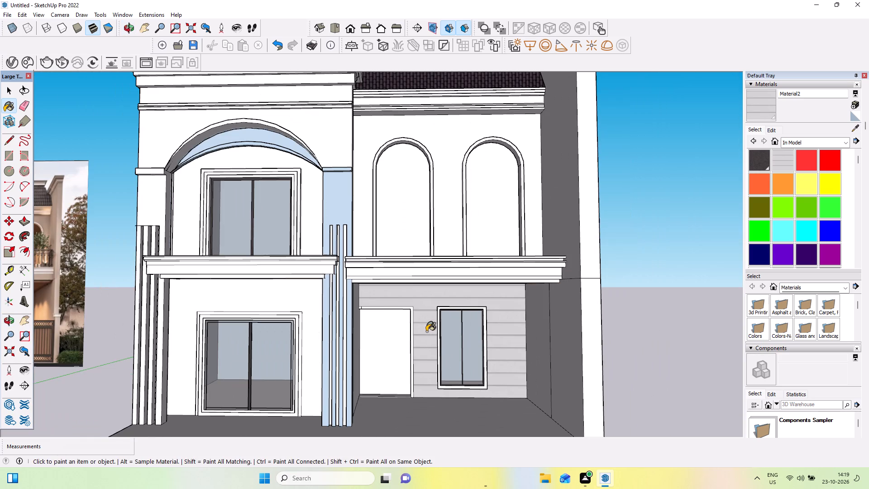
# Create a tan-tinted version of the 7' siding material and paint the recessed ground-floor wall with it.
pyautogui.click(856, 105)
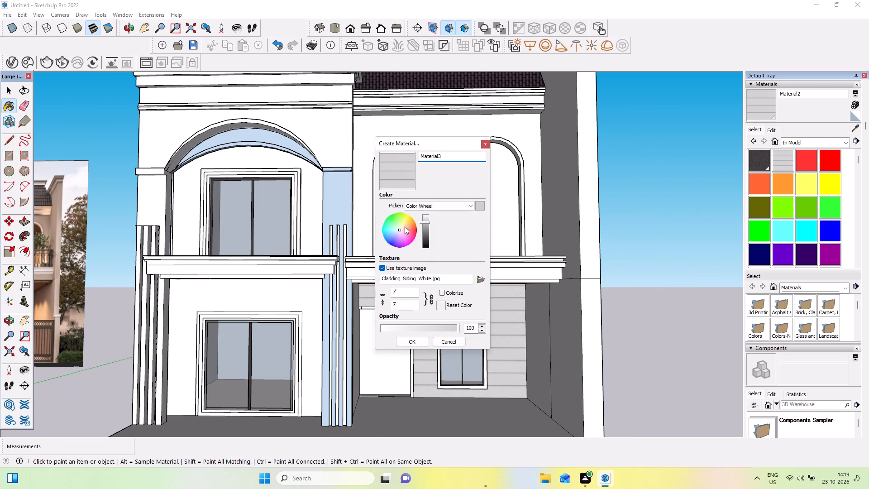
pyautogui.click(405, 226)
pyautogui.click(425, 345)
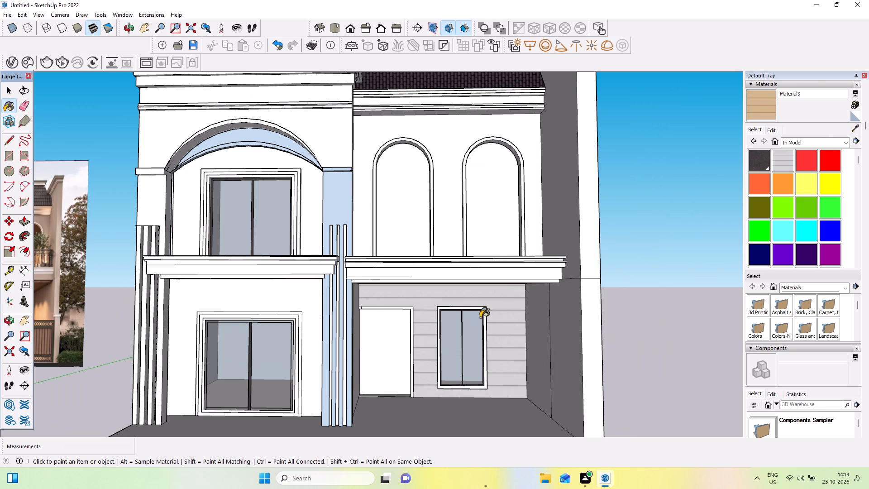
pyautogui.click(477, 299)
# Compare the tan siding wall with the carport walls in the reference photo and look through the materials in the model.
pyautogui.scroll(-1, 500, 302)
pyautogui.scroll(3, 104, 325)
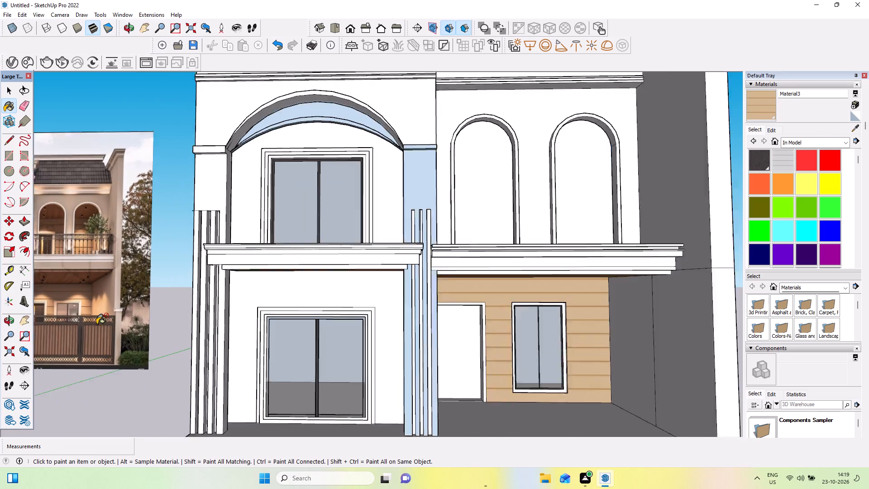
pyautogui.scroll(20, 98, 324)
pyautogui.scroll(-4, 141, 282)
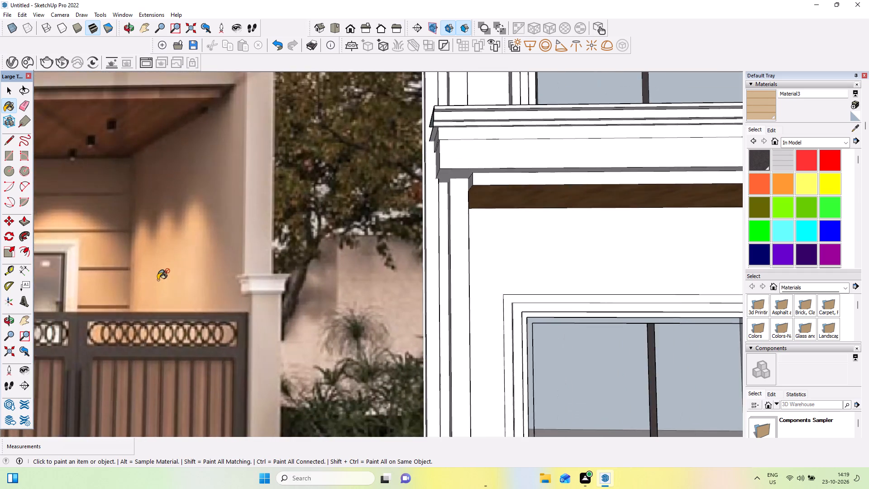
pyautogui.scroll(-20, 159, 279)
pyautogui.scroll(-2, 159, 279)
pyautogui.moveTo(540, 304); pyautogui.dragTo(539, 292, button='middle')
pyautogui.middleClick(425, 249)
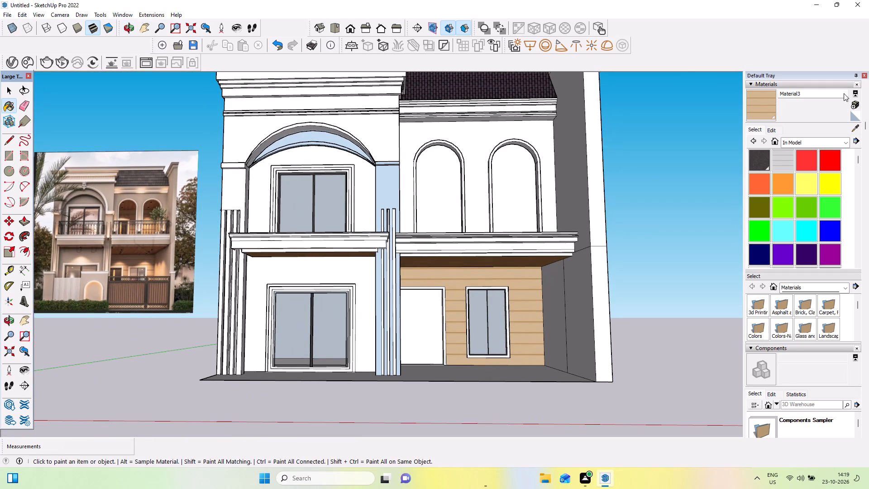
pyautogui.scroll(-3, 784, 221)
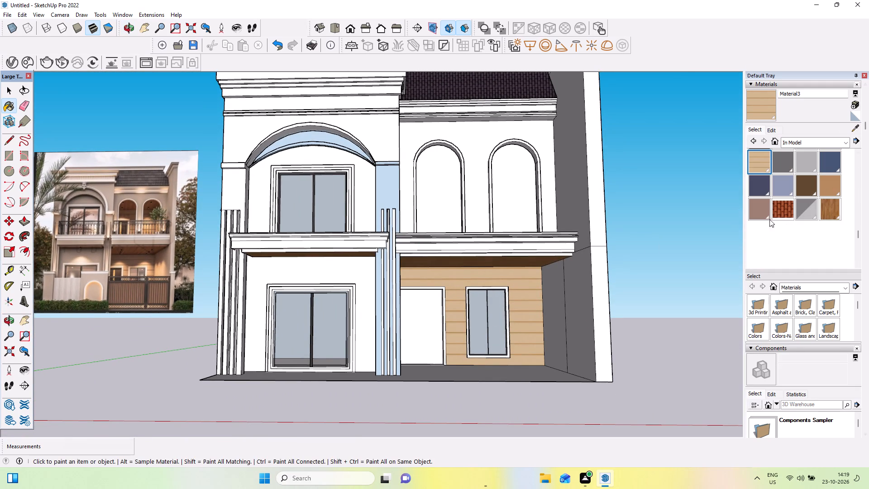
pyautogui.moveTo(443, 321); pyautogui.dragTo(457, 328, button='middle')
pyautogui.scroll(-1, 457, 328)
pyautogui.moveTo(321, 351); pyautogui.dragTo(329, 351, button='middle')
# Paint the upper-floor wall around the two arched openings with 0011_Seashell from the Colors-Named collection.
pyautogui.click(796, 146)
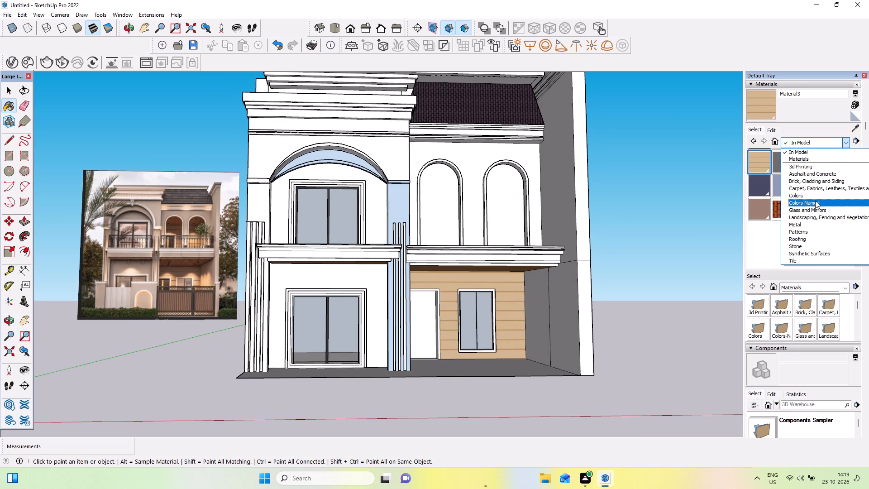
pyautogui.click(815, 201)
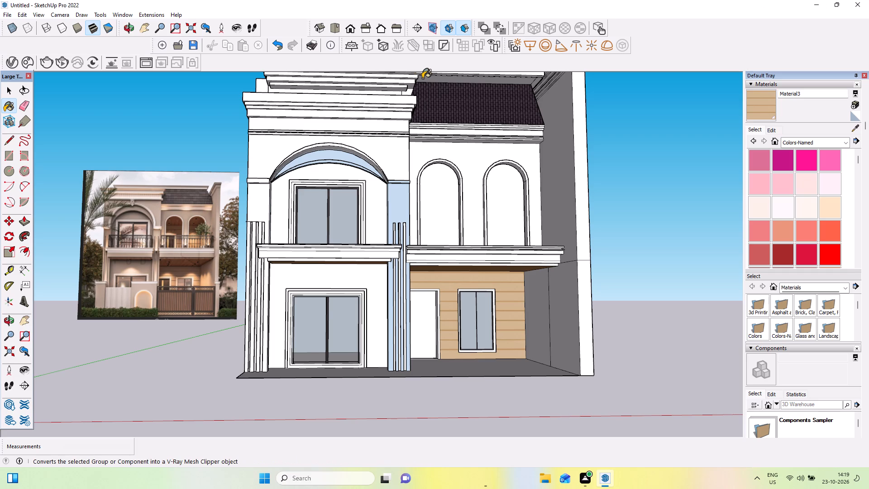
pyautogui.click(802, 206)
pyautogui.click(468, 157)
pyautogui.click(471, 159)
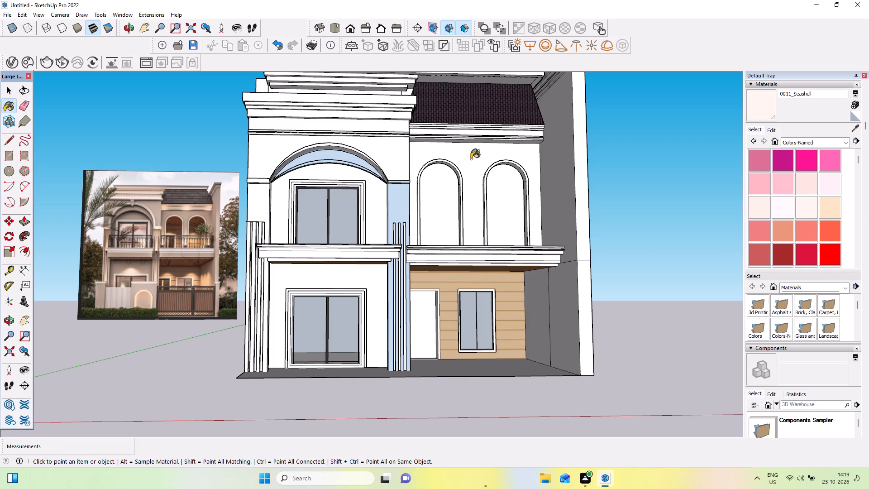
# Paint the upper-floor wall around the two arched openings and the inner face of the large balcony arch with 0009_Linen.
pyautogui.click(759, 215)
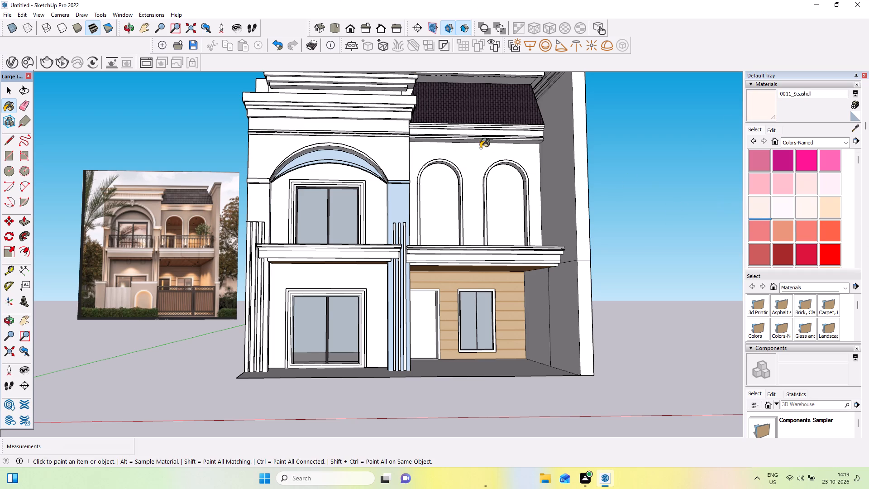
pyautogui.click(480, 148)
pyautogui.click(480, 155)
pyautogui.click(322, 153)
pyautogui.scroll(4, 353, 164)
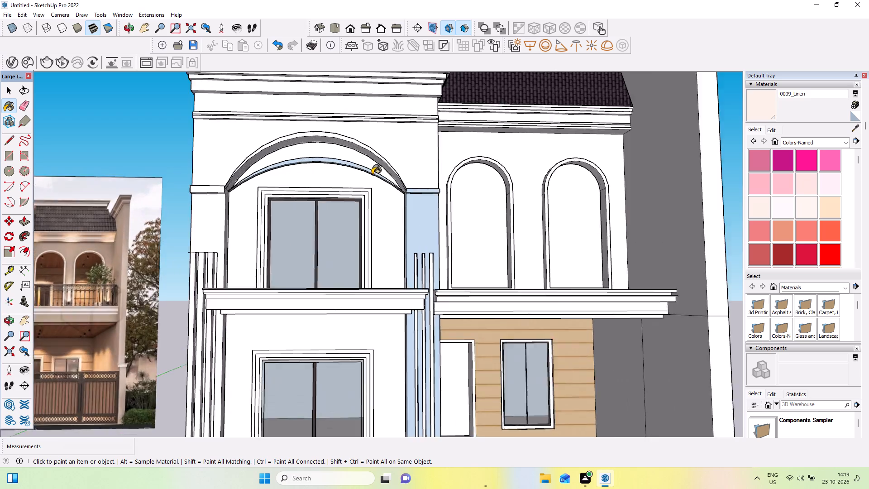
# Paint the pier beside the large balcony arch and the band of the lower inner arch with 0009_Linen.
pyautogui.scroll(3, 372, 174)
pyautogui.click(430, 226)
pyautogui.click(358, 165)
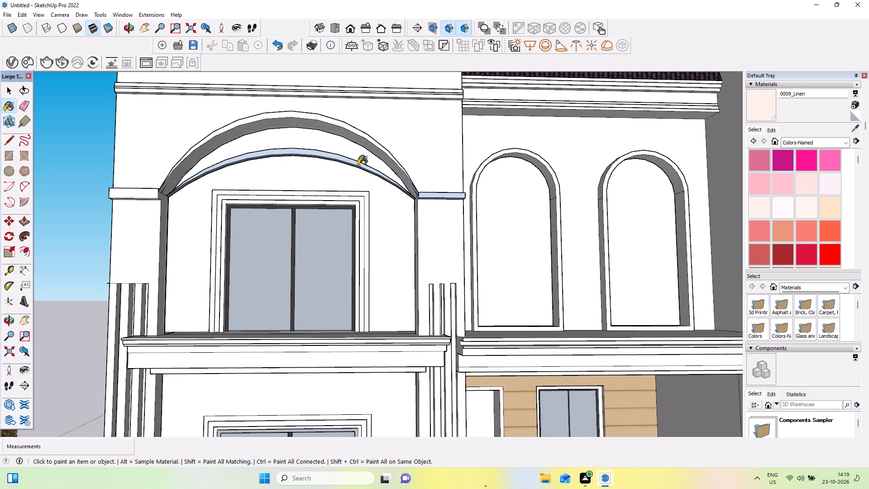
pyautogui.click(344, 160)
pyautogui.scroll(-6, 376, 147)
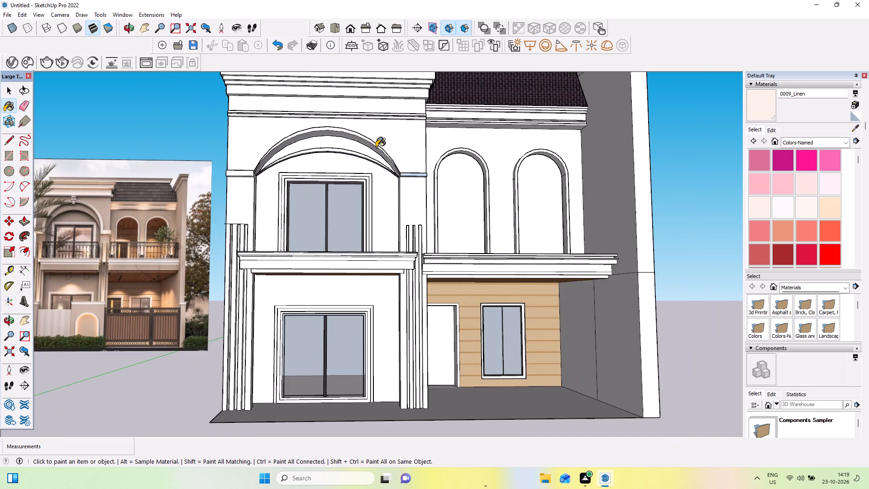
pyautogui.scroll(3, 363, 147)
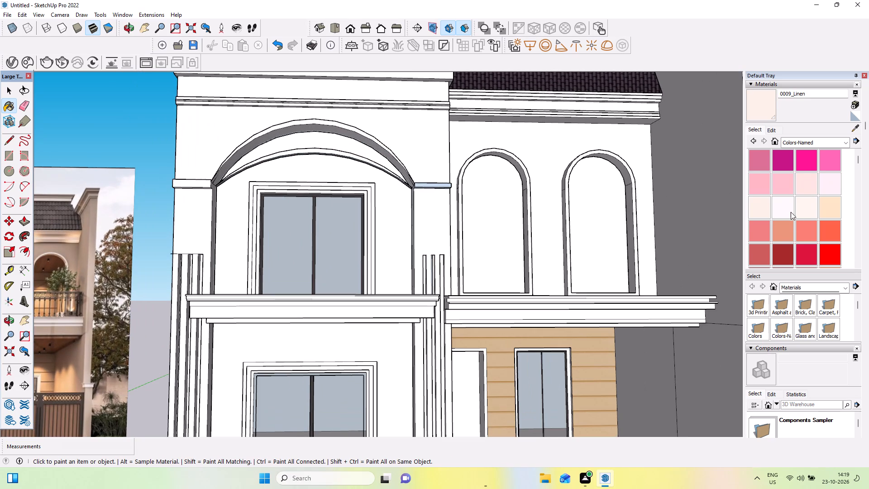
# Paint the curved bands of the large balcony arch with 0010_Snow from the Colors-Named collection.
pyautogui.click(791, 212)
pyautogui.scroll(3, 349, 135)
pyautogui.click(351, 124)
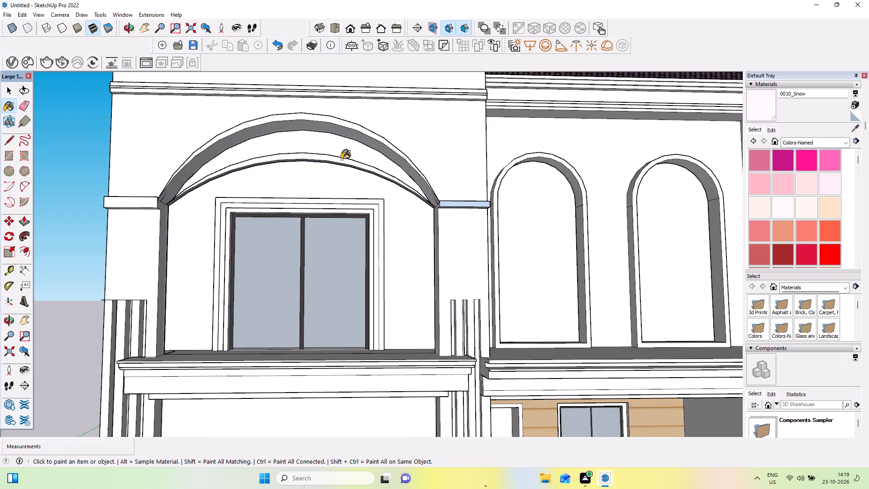
pyautogui.click(341, 159)
pyautogui.click(341, 160)
pyautogui.scroll(-9, 340, 148)
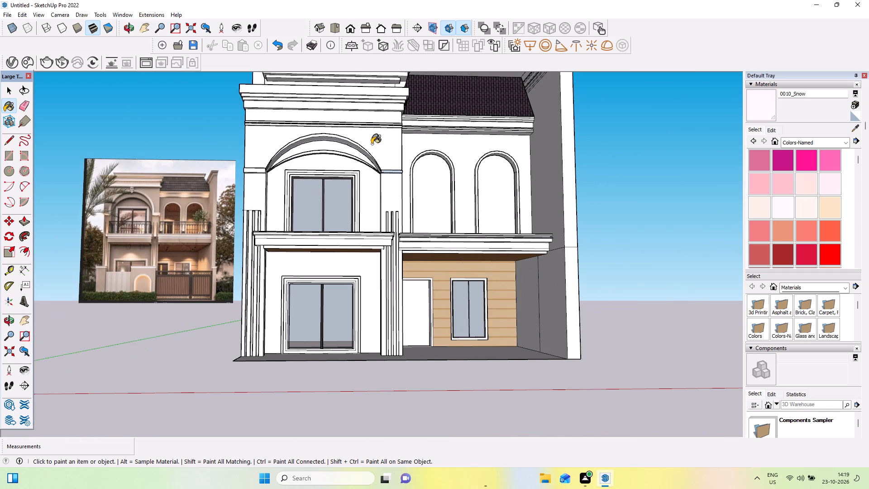
# Paint the upper-floor wall around the two arched openings with Formica Beige from the Synthetic Surfaces collection.
pyautogui.scroll(-6, 810, 227)
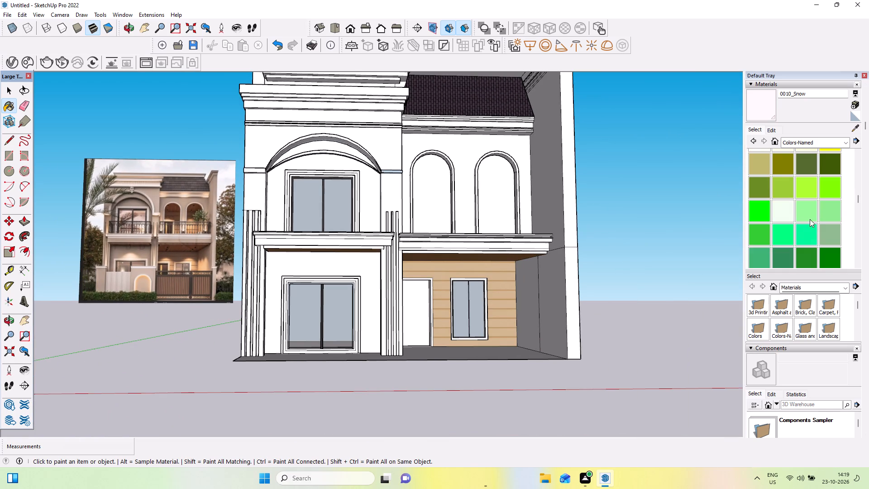
pyautogui.scroll(-4, 808, 213)
pyautogui.click(811, 140)
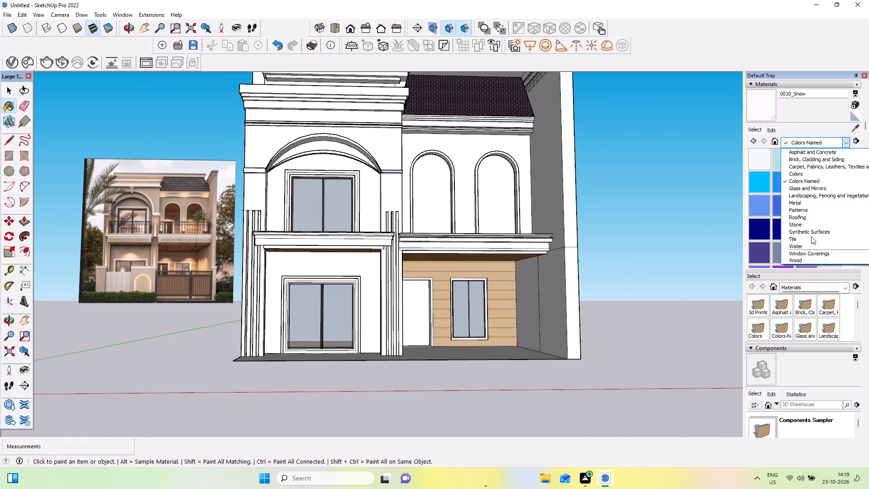
pyautogui.click(829, 233)
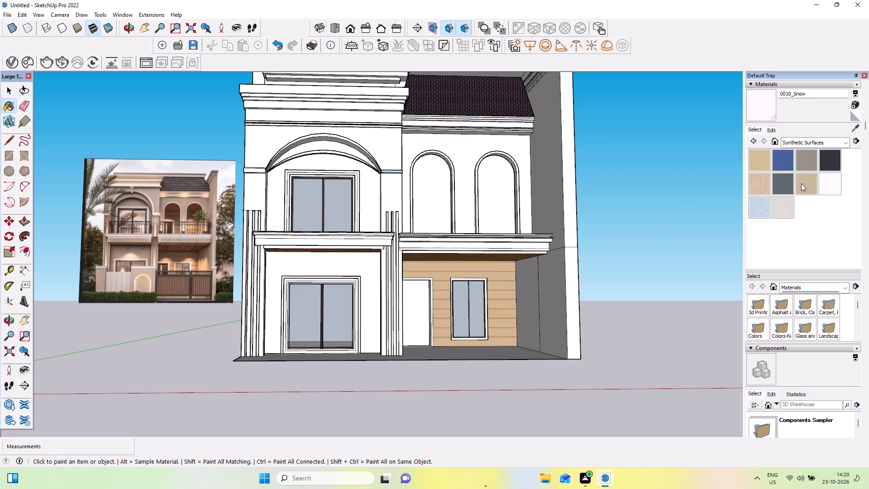
pyautogui.click(808, 188)
pyautogui.click(760, 161)
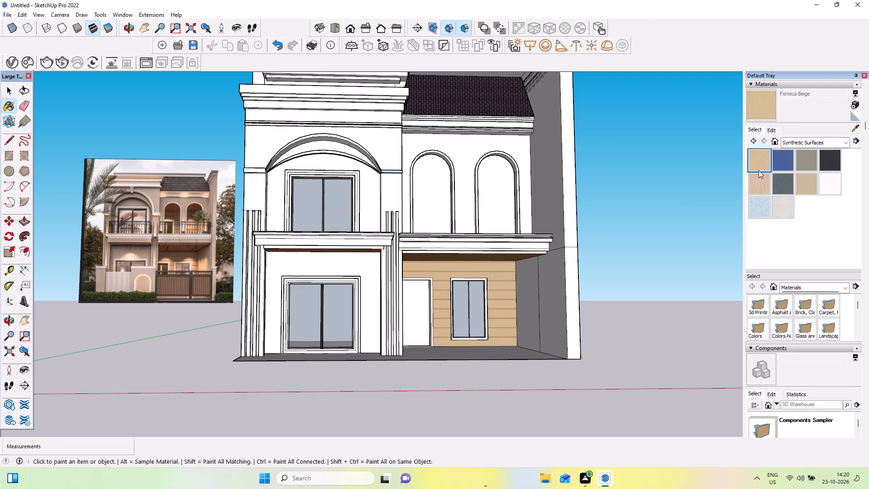
pyautogui.click(519, 146)
pyautogui.moveTo(539, 174); pyautogui.dragTo(517, 202, button='middle')
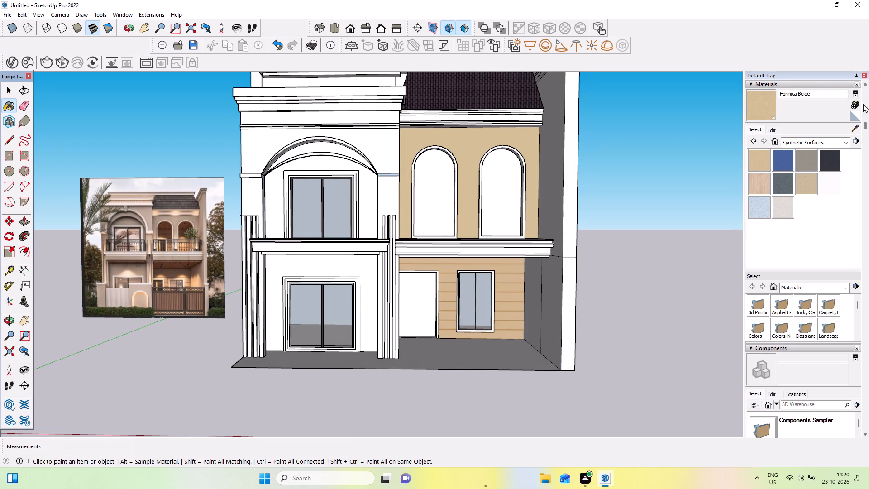
# Create a brighter version of Formica Beige and paint the two-arch wall and the front edge of the tall side wall with it.
pyautogui.click(856, 106)
pyautogui.click(425, 217)
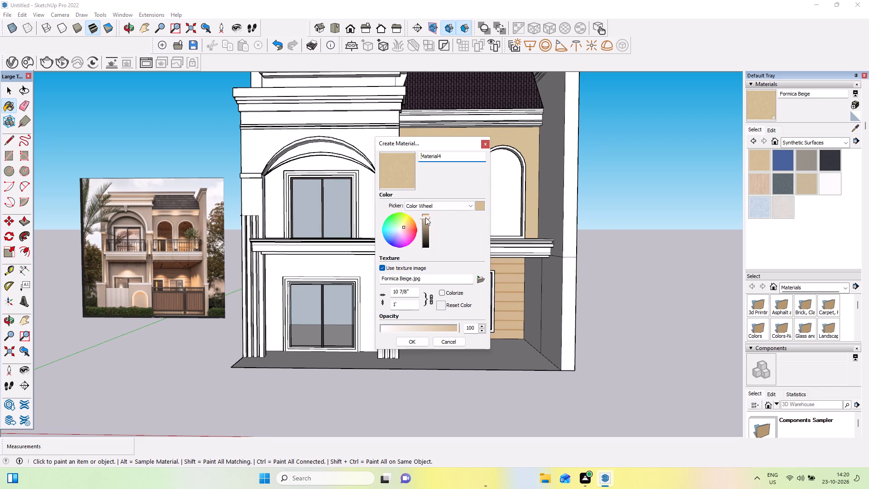
pyautogui.click(423, 346)
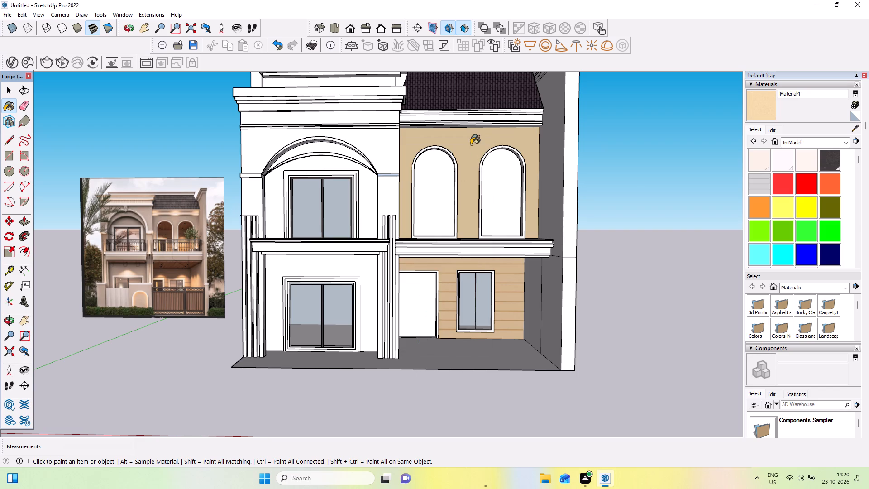
pyautogui.click(470, 143)
pyautogui.moveTo(473, 167); pyautogui.dragTo(472, 174, button='middle')
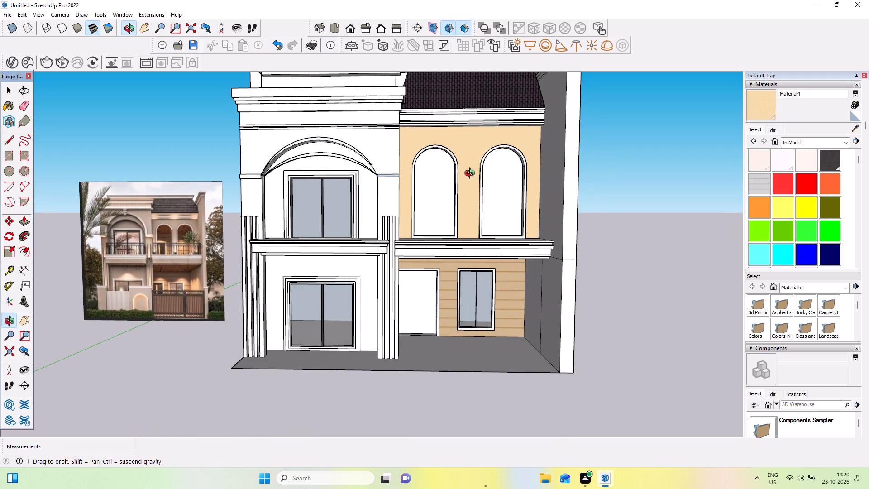
pyautogui.moveTo(472, 174); pyautogui.dragTo(474, 180, button='middle')
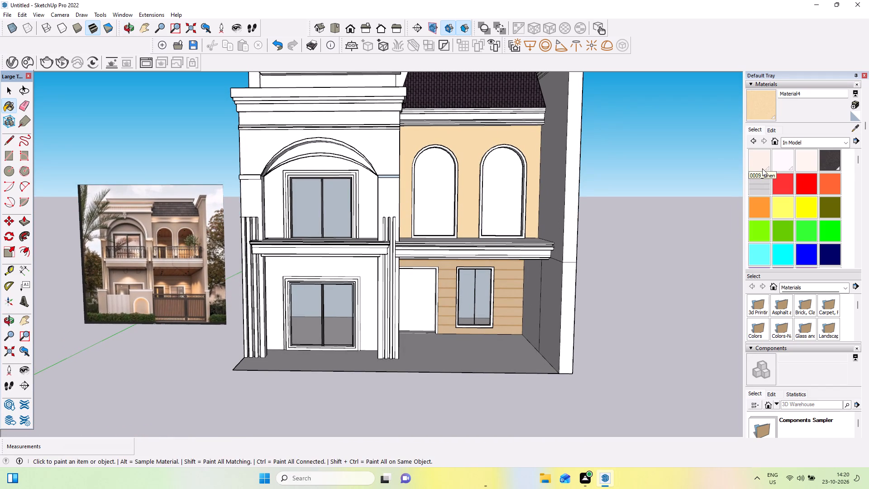
pyautogui.click(570, 302)
pyautogui.click(567, 236)
pyautogui.moveTo(579, 244); pyautogui.dragTo(587, 265, button='middle')
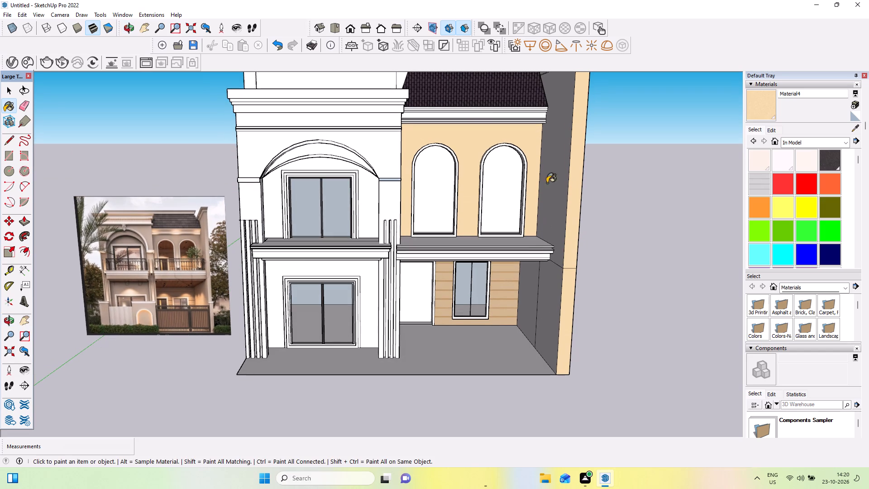
# Create a pale pink version of the beige material and repaint the two-arch wall and the side wall's whole front edge.
pyautogui.click(853, 103)
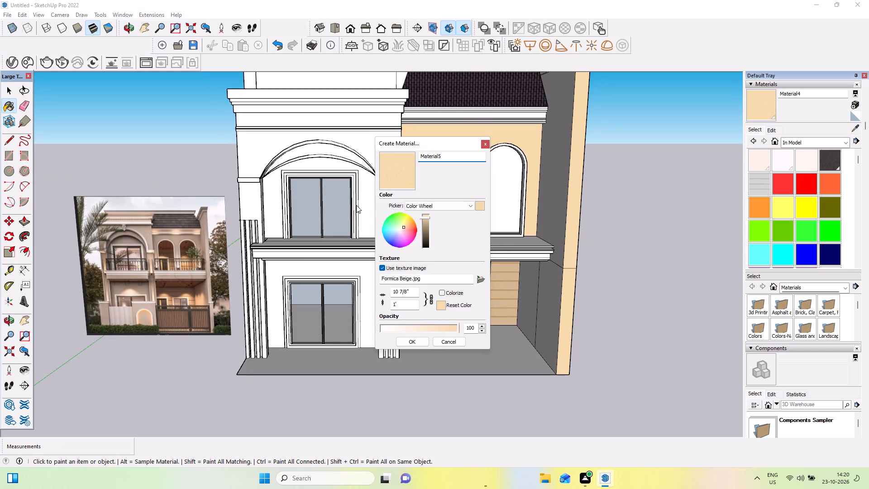
pyautogui.scroll(2, 387, 242)
pyautogui.click(401, 230)
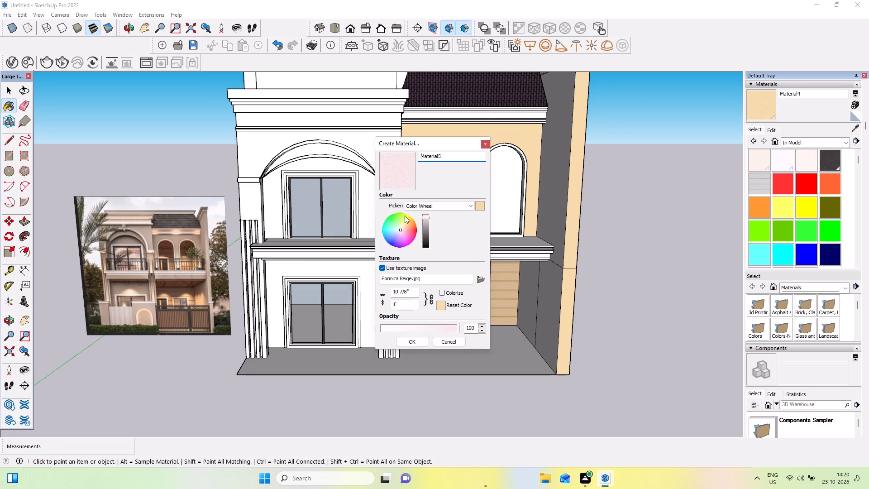
pyautogui.click(420, 345)
pyautogui.click(421, 141)
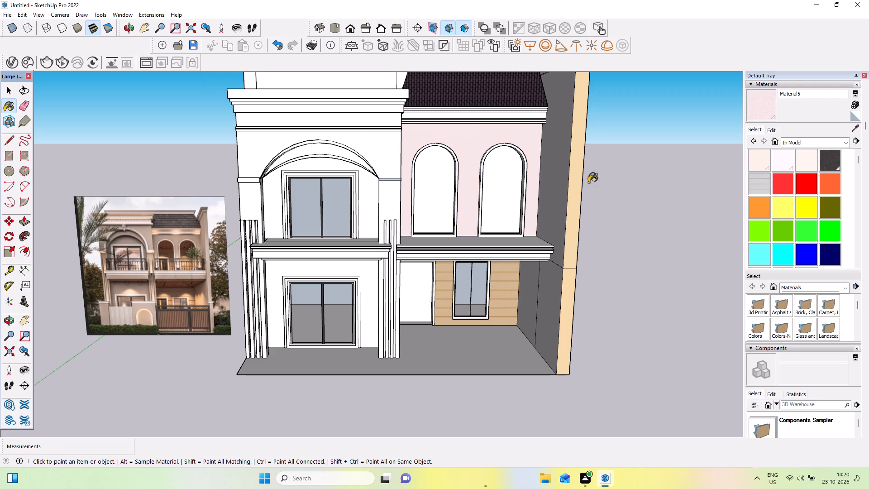
pyautogui.click(578, 196)
pyautogui.moveTo(562, 294); pyautogui.dragTo(554, 239, button='middle')
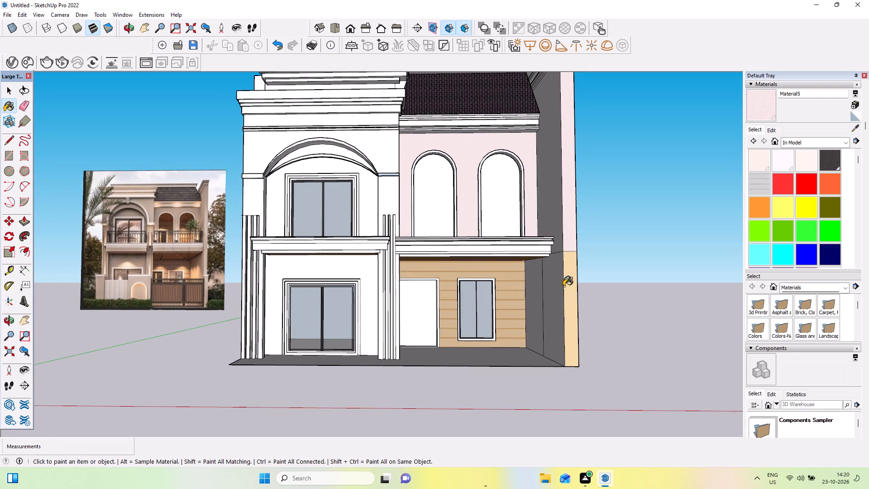
pyautogui.click(568, 287)
pyautogui.moveTo(574, 287); pyautogui.dragTo(579, 307, button='middle')
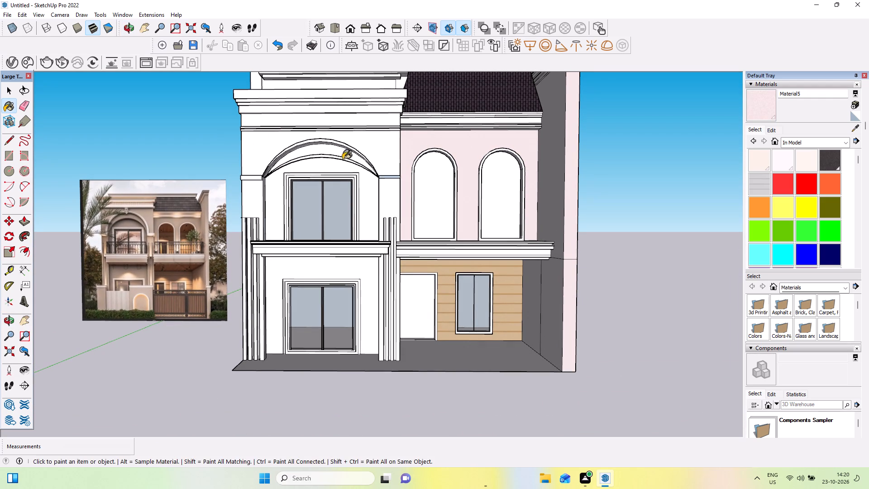
# Paint the projecting bay's walls around and inside the large arch, its ground-floor wall and both side piers with the pale pink material.
pyautogui.click(366, 143)
pyautogui.scroll(3, 301, 153)
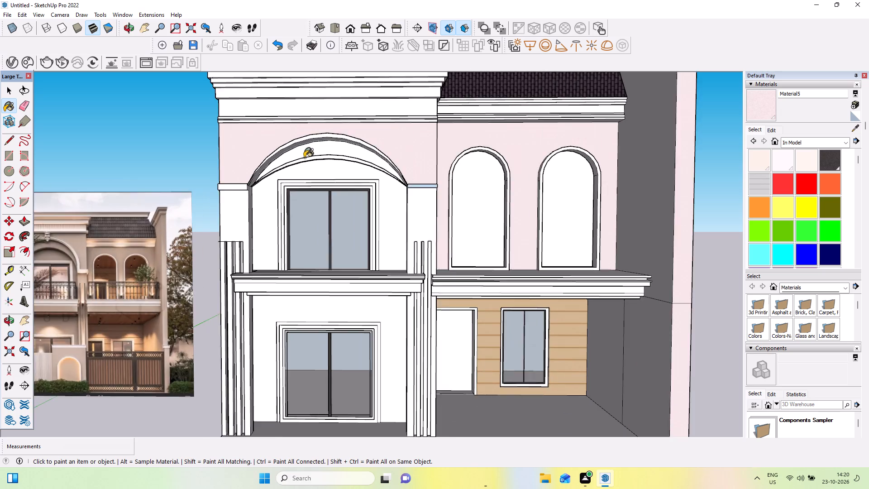
pyautogui.scroll(2, 304, 158)
pyautogui.click(329, 147)
pyautogui.middleClick(359, 186)
pyautogui.scroll(-7, 360, 187)
pyautogui.click(306, 217)
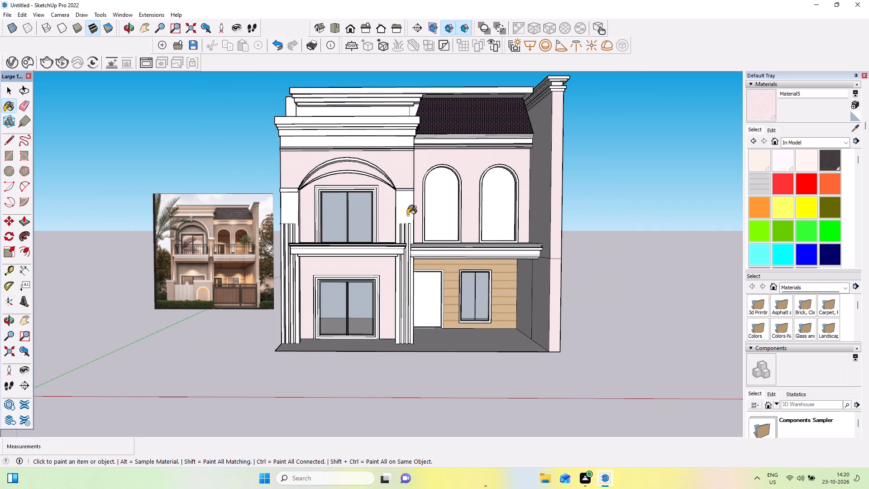
pyautogui.click(407, 215)
pyautogui.scroll(3, 338, 253)
pyautogui.scroll(3, 288, 254)
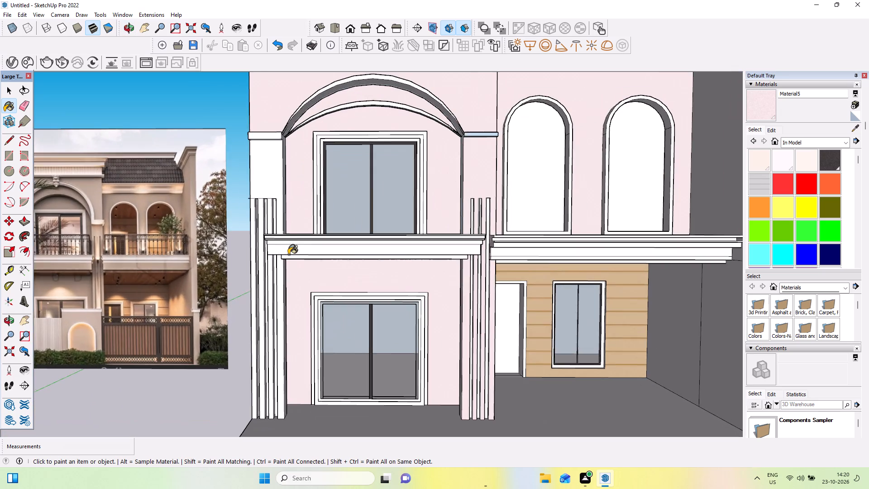
pyautogui.moveTo(259, 265); pyautogui.dragTo(267, 276, button='middle')
pyautogui.scroll(-3, 321, 278)
pyautogui.click(288, 205)
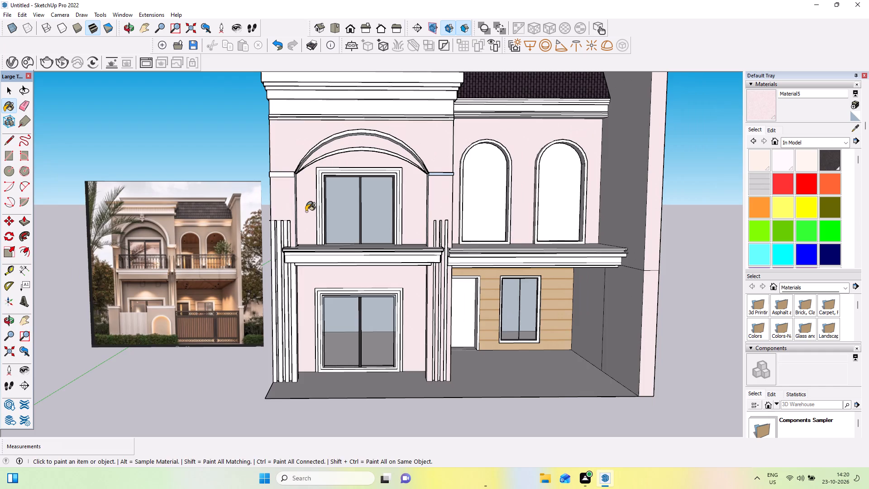
# Check the cornice in the reference photo and paint the upper frieze band above the large balcony arch pale pink.
pyautogui.moveTo(310, 212); pyautogui.dragTo(332, 240, button='middle')
pyautogui.scroll(3, 291, 189)
pyautogui.scroll(-3, 291, 189)
pyautogui.moveTo(359, 177); pyautogui.dragTo(367, 187, button='middle')
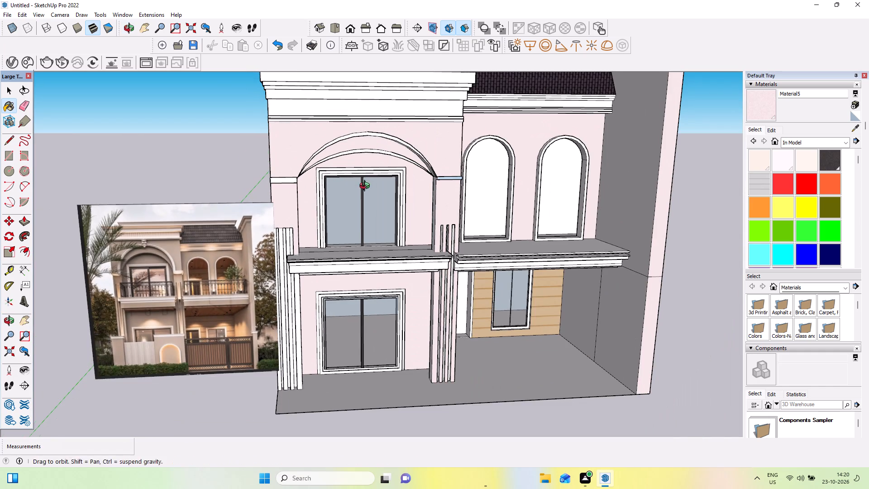
pyautogui.moveTo(367, 187); pyautogui.dragTo(368, 188, button='middle')
pyautogui.scroll(-1, 368, 189)
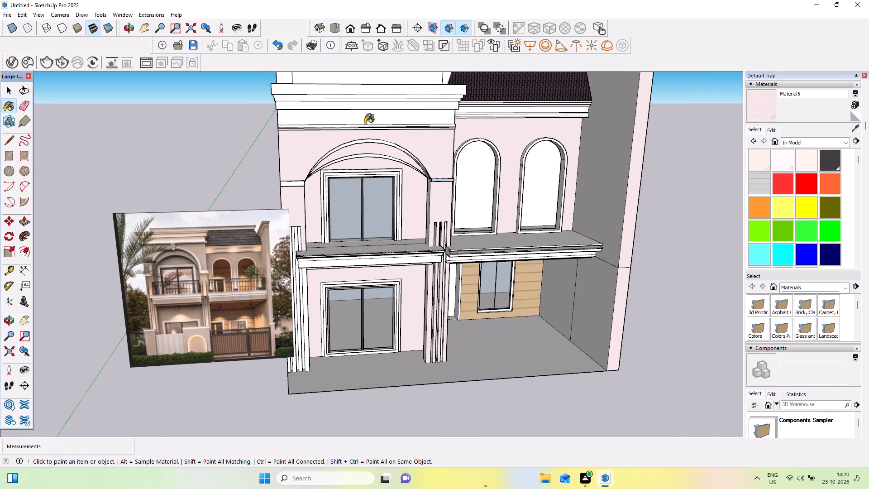
pyautogui.scroll(3, 324, 125)
pyautogui.scroll(11, 113, 284)
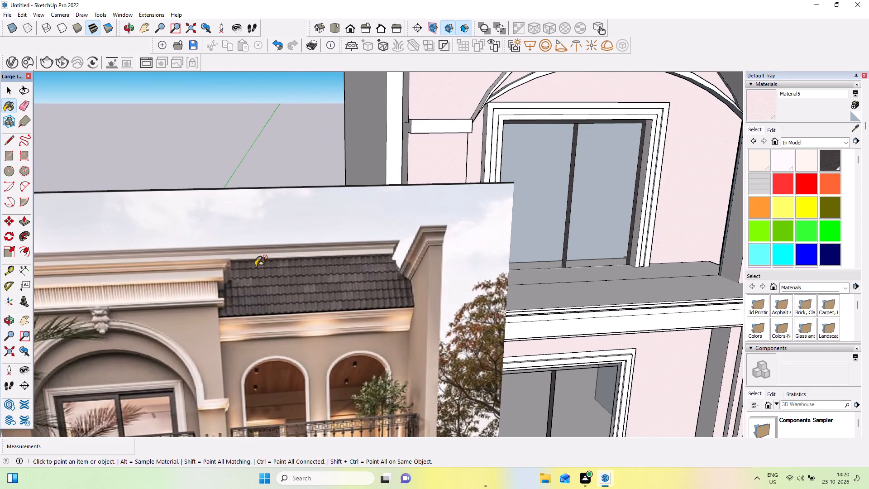
pyautogui.scroll(-5, 254, 260)
pyautogui.scroll(-4, 416, 186)
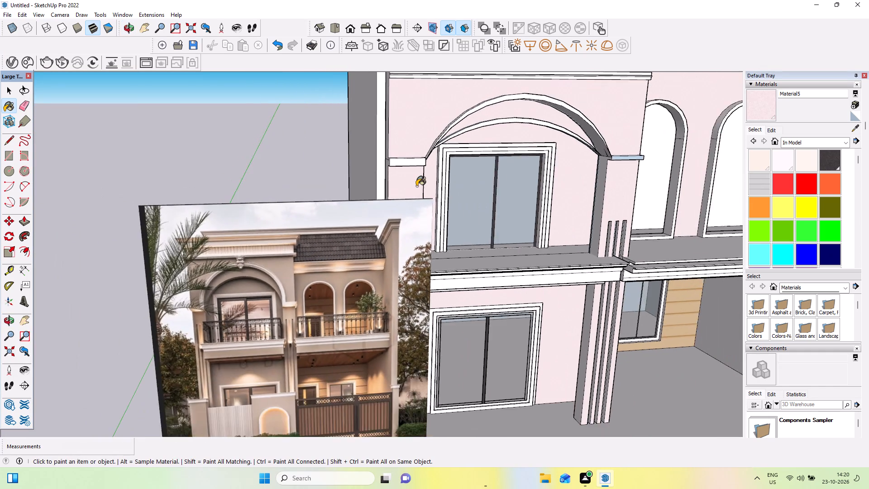
pyautogui.scroll(-3, 416, 186)
pyautogui.scroll(3, 504, 73)
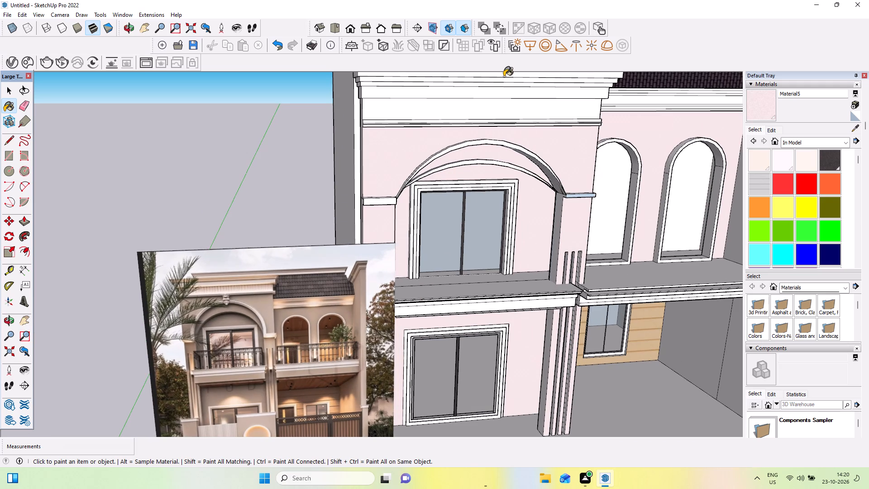
pyautogui.click(501, 96)
pyautogui.scroll(-6, 395, 124)
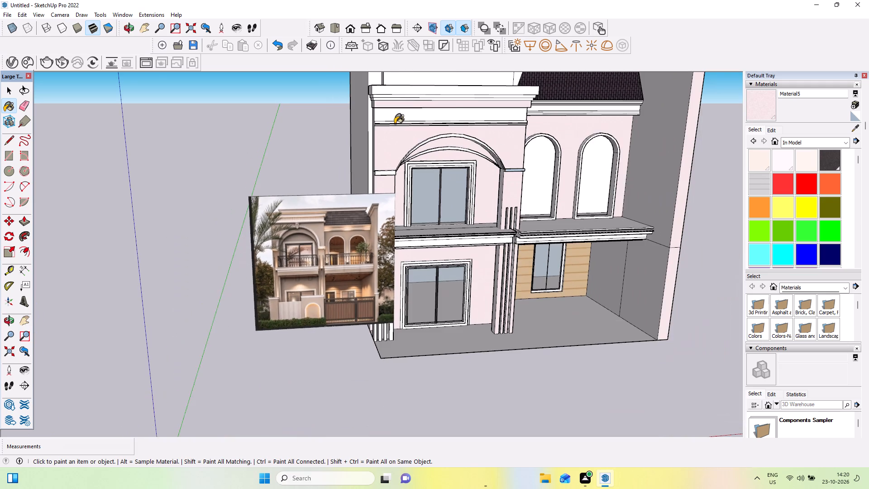
# Pick Concrete Scored Jointless from the Asphalt and Concrete collection and paint the frieze band above the large balcony arch with it.
pyautogui.click(836, 139)
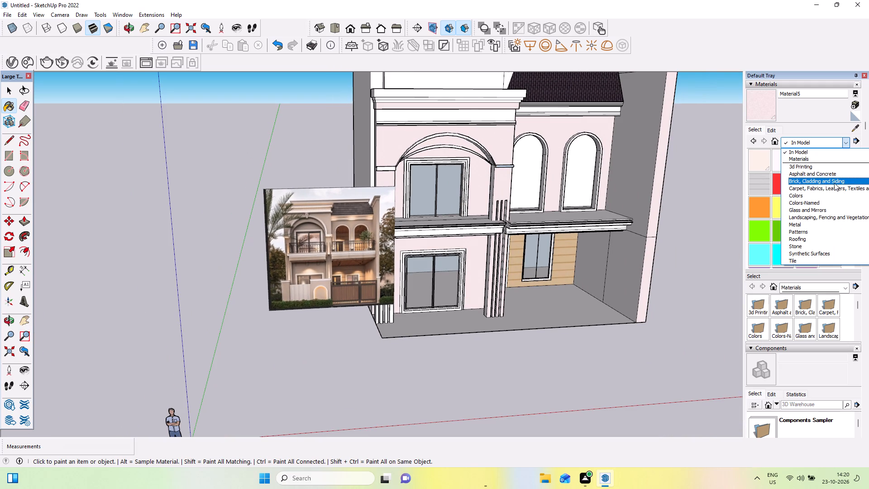
pyautogui.click(812, 181)
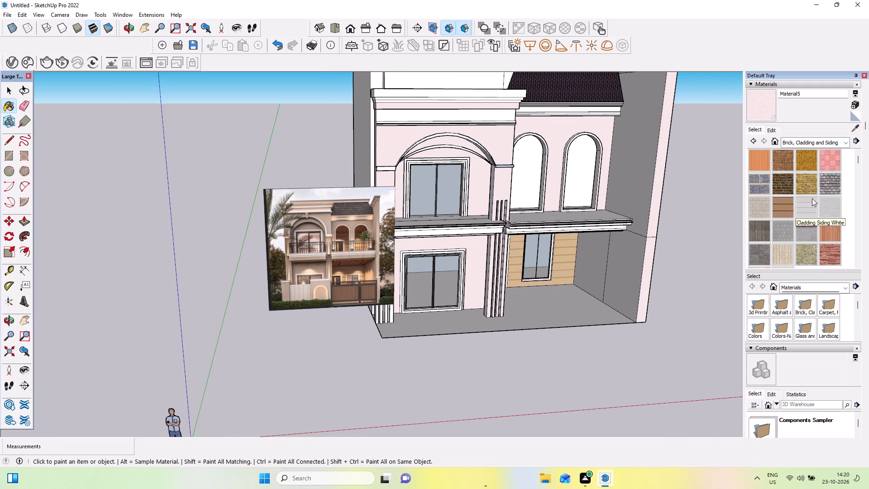
pyautogui.scroll(-3, 789, 204)
pyautogui.scroll(2, 789, 204)
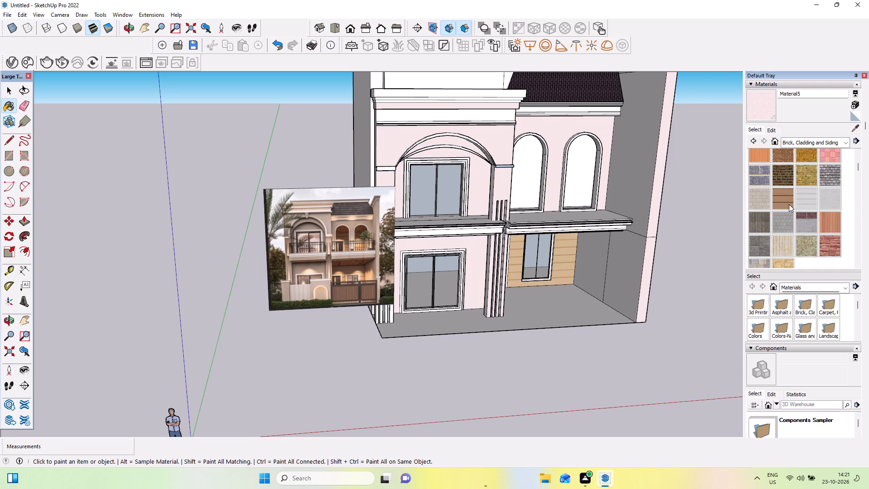
pyautogui.click(826, 140)
pyautogui.scroll(2, 814, 160)
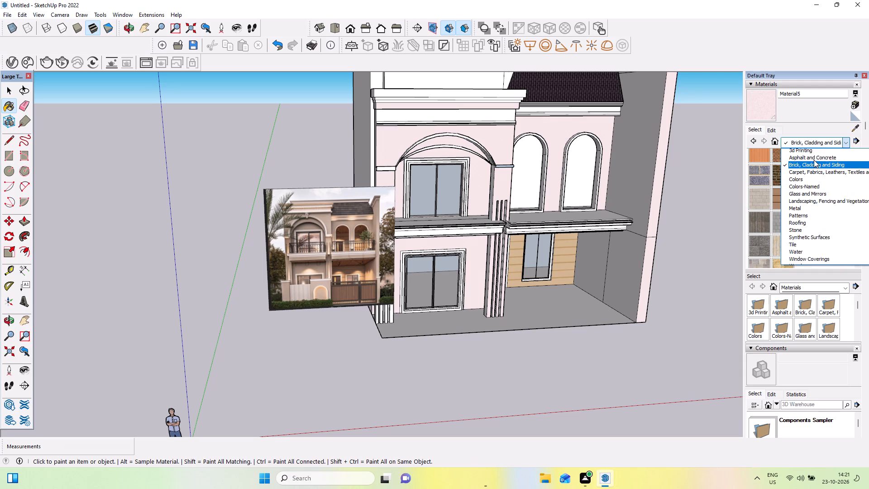
pyautogui.scroll(1, 814, 160)
pyautogui.click(816, 175)
pyautogui.click(802, 186)
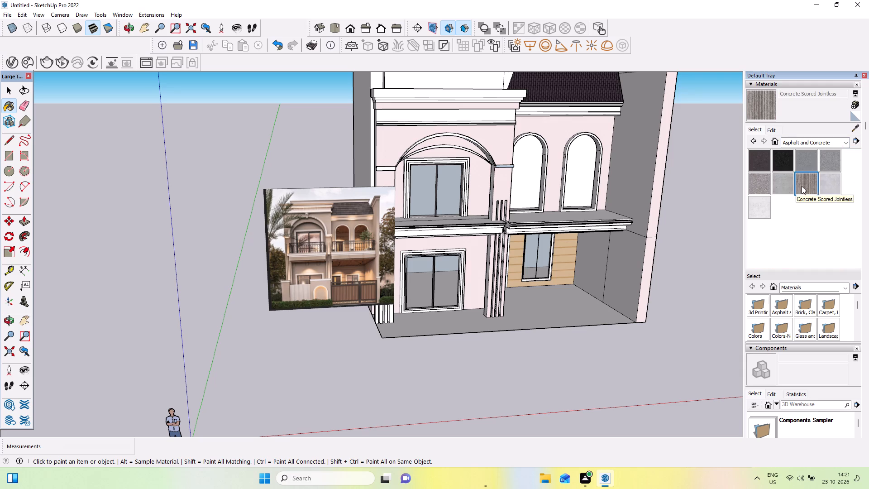
pyautogui.scroll(3, 500, 96)
pyautogui.click(486, 115)
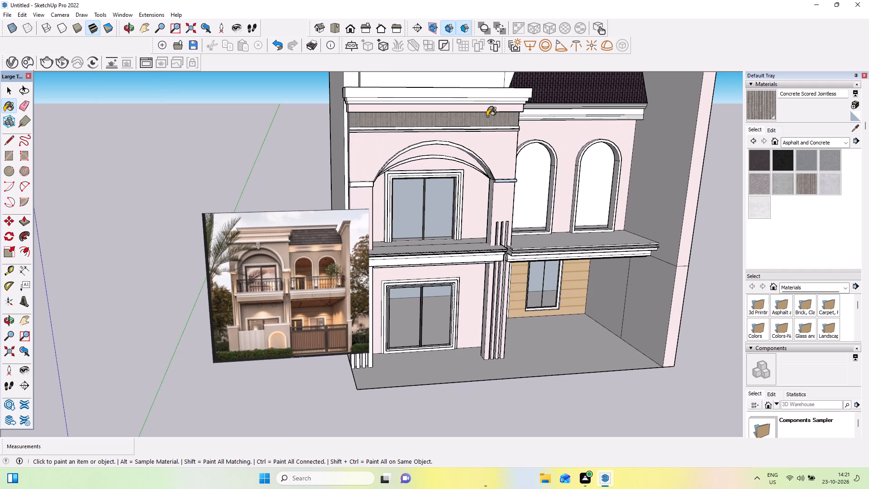
# Create a much lighter version of the Concrete Scored Jointless material and repaint the frieze band with it.
pyautogui.click(855, 105)
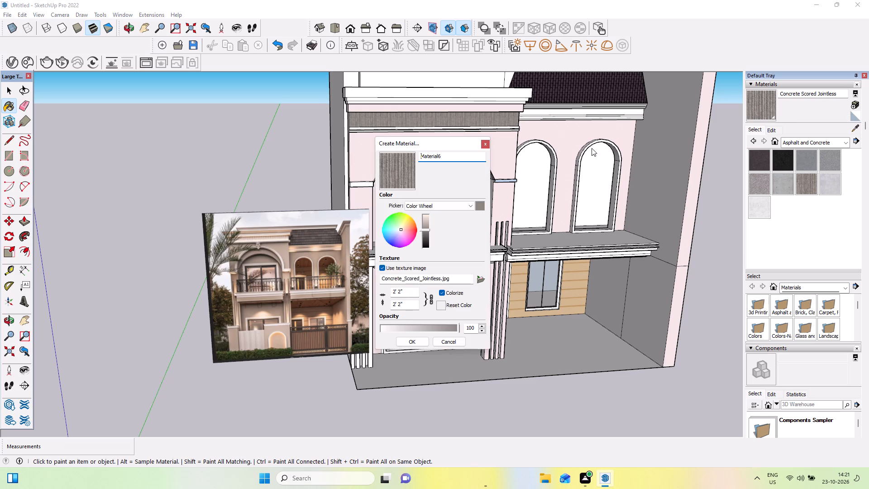
pyautogui.click(424, 219)
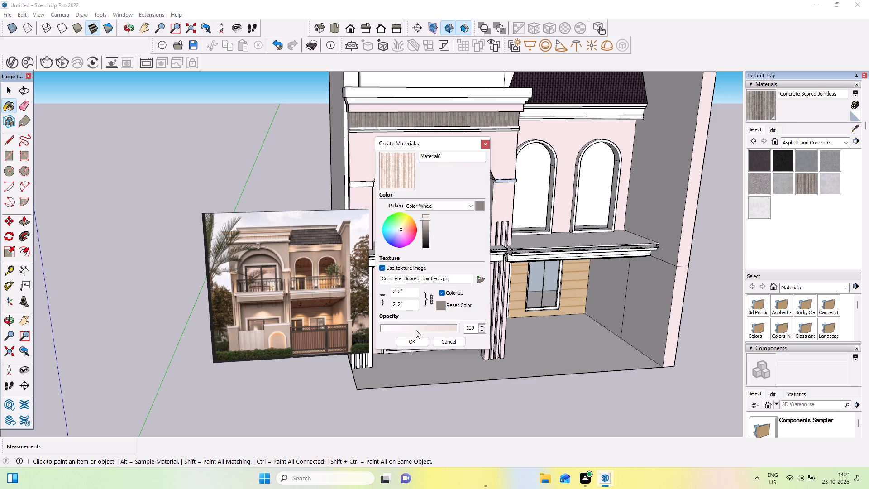
pyautogui.click(420, 344)
pyautogui.click(481, 120)
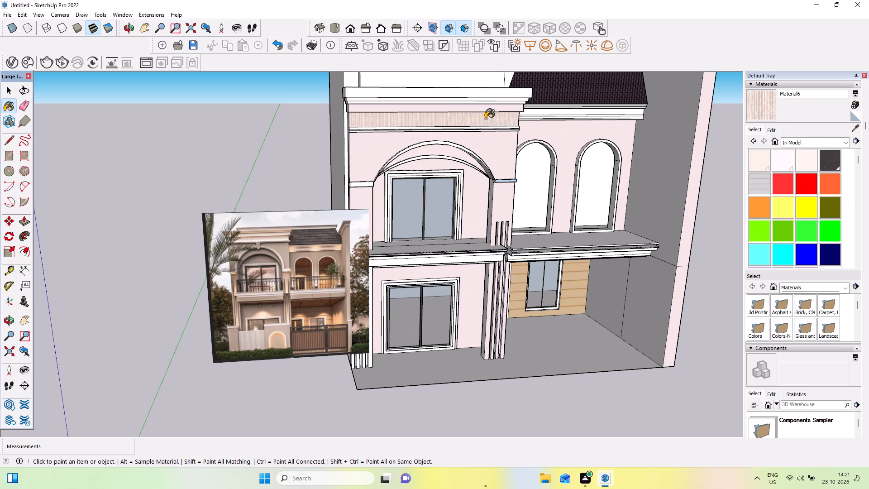
# Reuse the pale pink material from the model's materials and paint the fascia of the projecting bay's cornice above the ribbed frieze.
pyautogui.scroll(6, 430, 105)
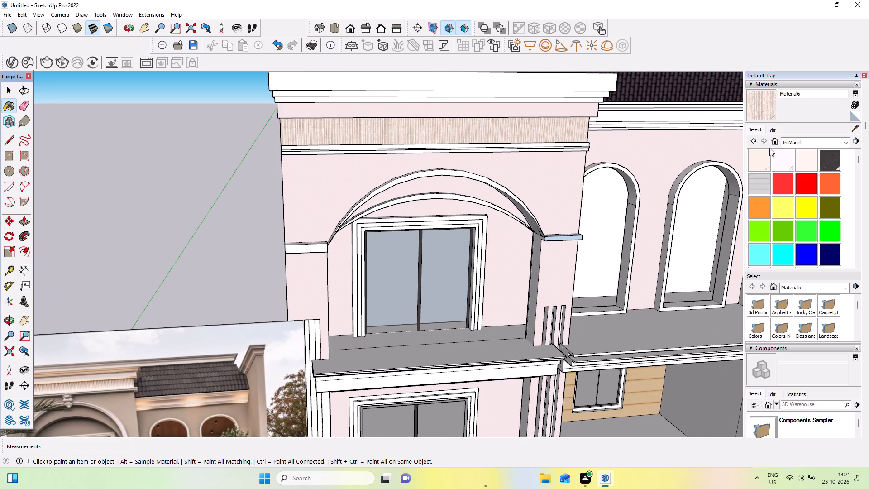
pyautogui.scroll(-5, 793, 196)
pyautogui.scroll(1, 798, 203)
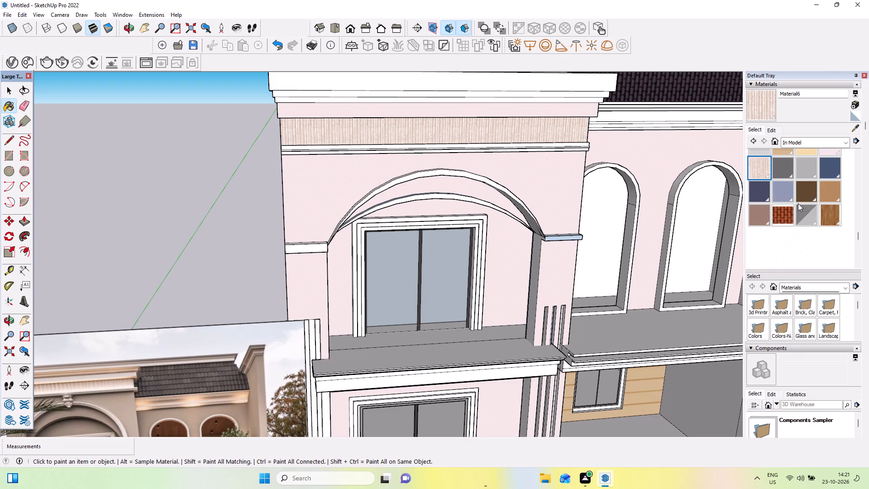
pyautogui.scroll(1, 798, 203)
pyautogui.click(831, 201)
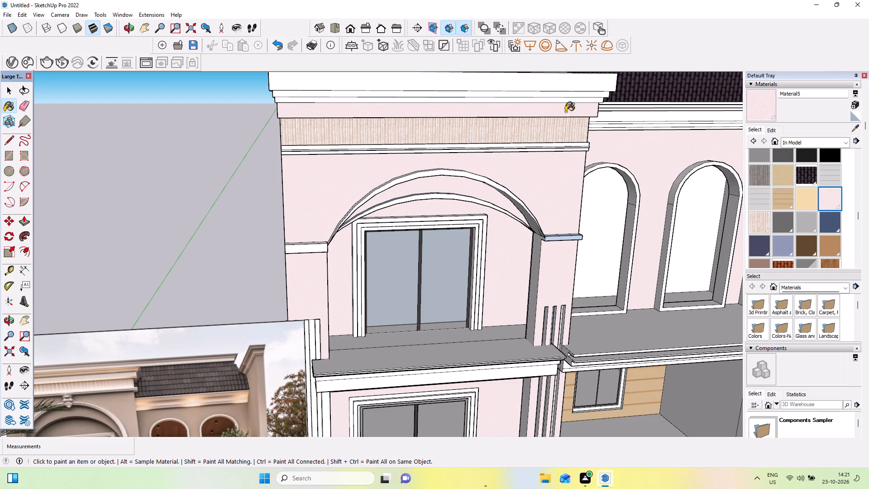
pyautogui.click(556, 84)
# Check the cornice in the reference photo and paint the parapet wall, its top bands and the opposite side wall's front edge pale pink.
pyautogui.scroll(2, 559, 106)
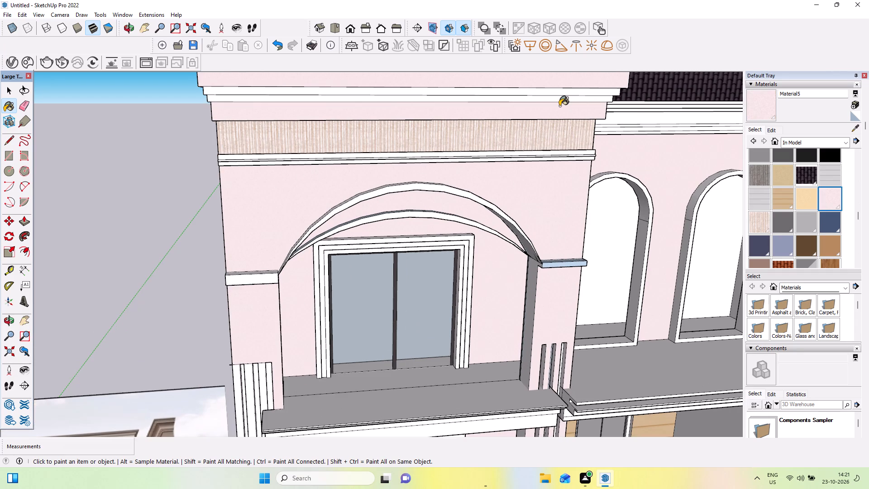
pyautogui.scroll(-6, 560, 107)
pyautogui.scroll(8, 212, 303)
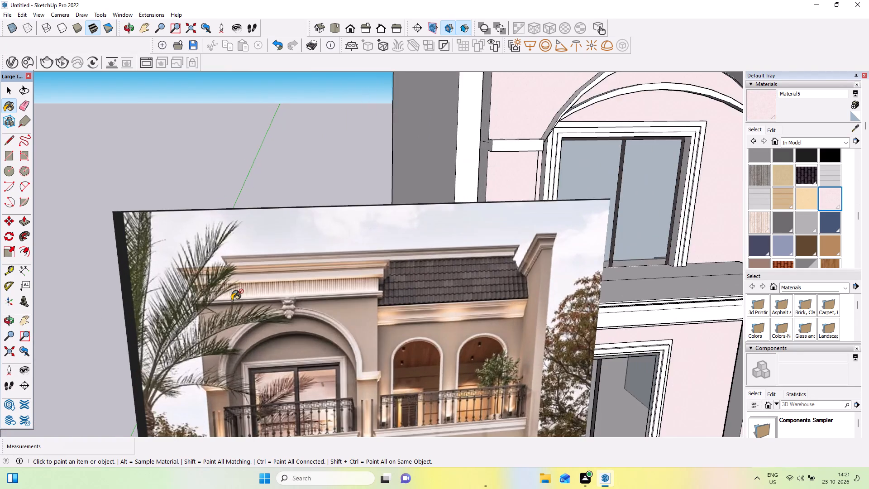
pyautogui.scroll(6, 233, 300)
pyautogui.scroll(-2, 237, 297)
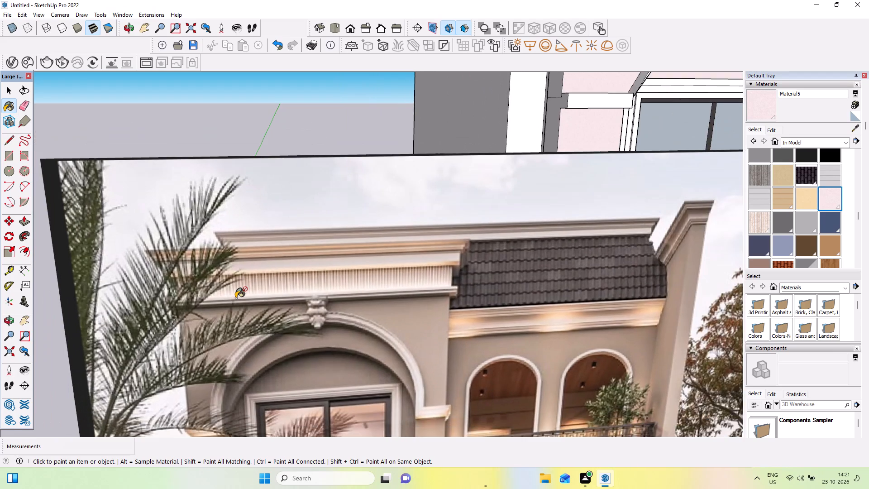
pyautogui.scroll(-17, 237, 297)
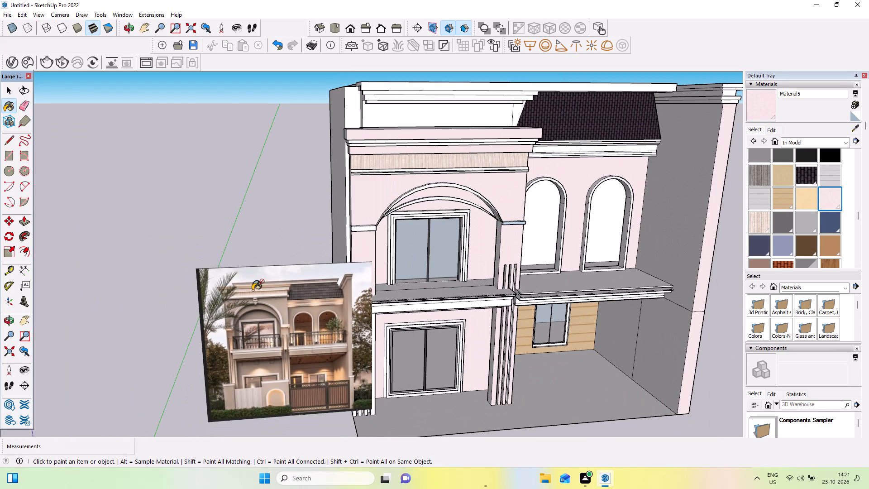
pyautogui.click(475, 114)
pyautogui.click(473, 121)
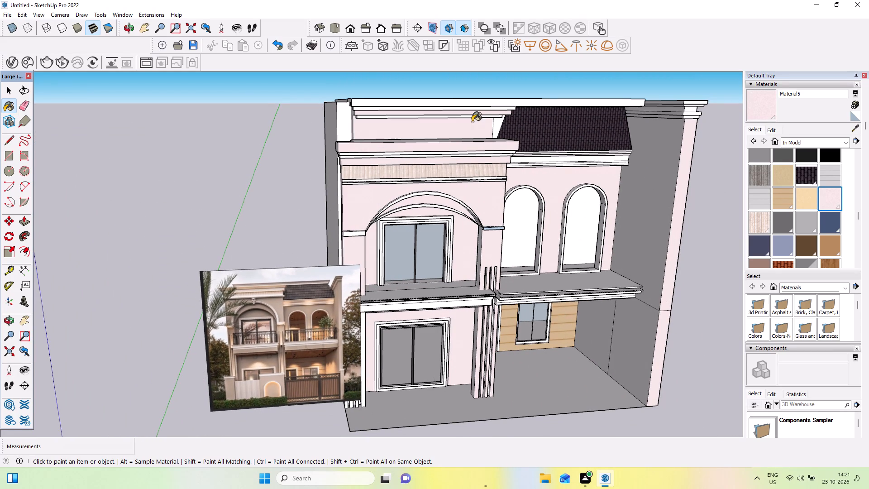
pyautogui.click(482, 104)
pyautogui.moveTo(432, 138); pyautogui.dragTo(516, 137, button='middle')
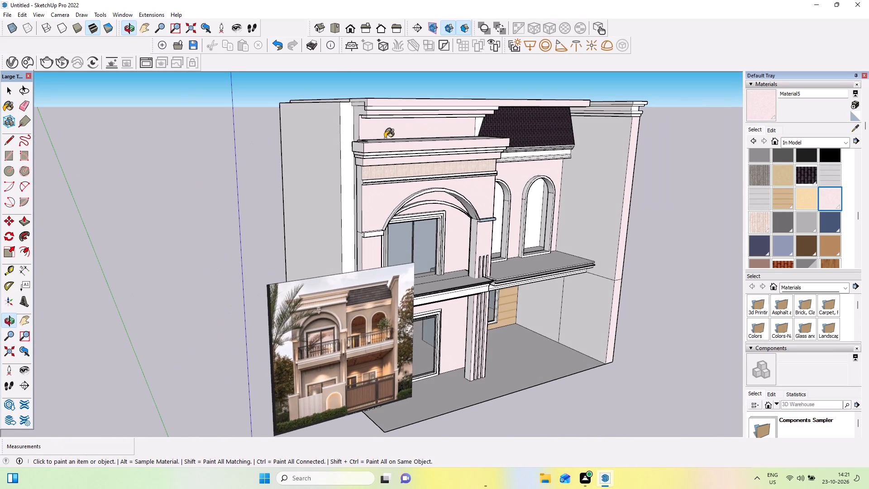
pyautogui.click(349, 128)
# Paint the inner face of the tall side wall pale pink on both the upper and ground floors.
pyautogui.scroll(-6, 363, 171)
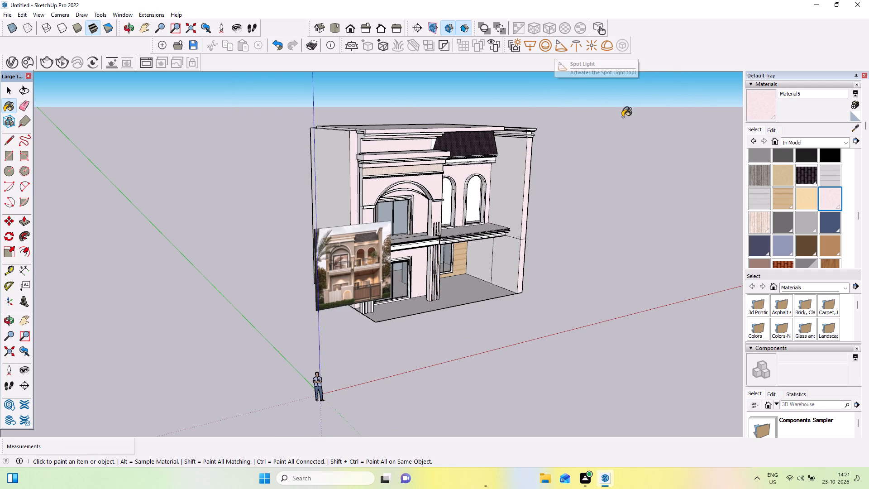
pyautogui.scroll(-4, 465, 167)
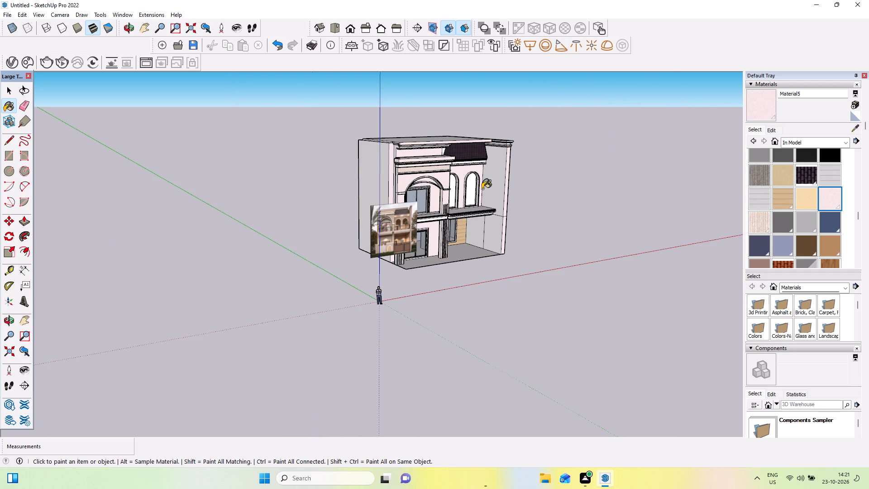
pyautogui.click(502, 181)
pyautogui.click(495, 241)
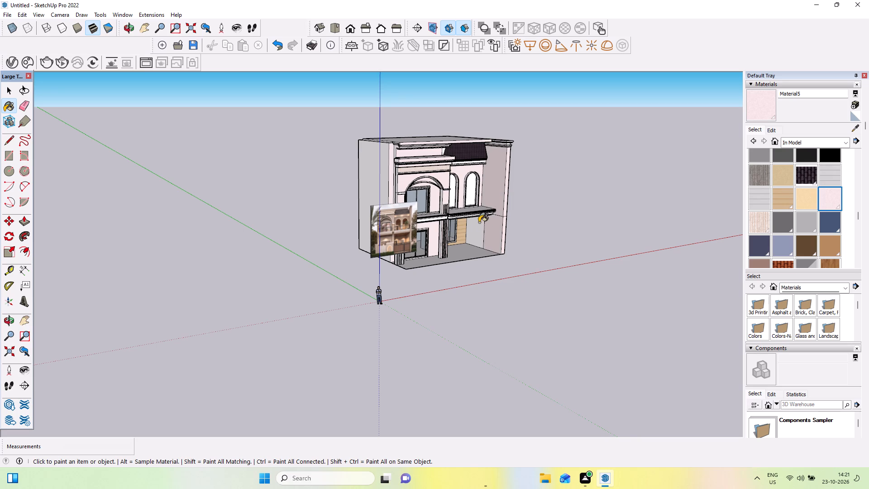
pyautogui.click(479, 222)
# Examine the two balcony arches and the wall and door behind them in the reference photo and compare them with the model.
pyautogui.moveTo(510, 218); pyautogui.dragTo(373, 208, button='middle')
pyautogui.moveTo(386, 193); pyautogui.dragTo(401, 168, button='middle')
pyautogui.scroll(5, 431, 189)
pyautogui.moveTo(474, 248); pyautogui.dragTo(442, 241, button='middle')
pyautogui.scroll(15, 280, 227)
pyautogui.scroll(-1, 307, 244)
pyautogui.scroll(4, 307, 244)
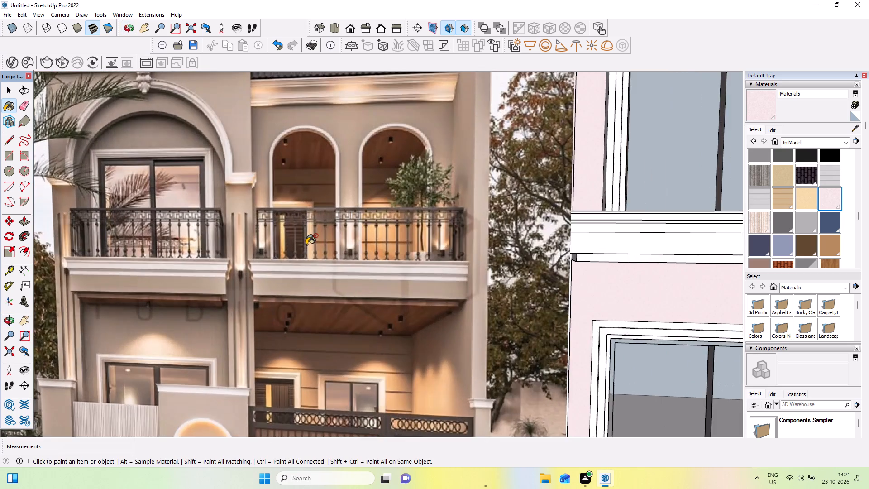
pyautogui.scroll(5, 307, 244)
pyautogui.moveTo(302, 207); pyautogui.dragTo(301, 231, button='middle')
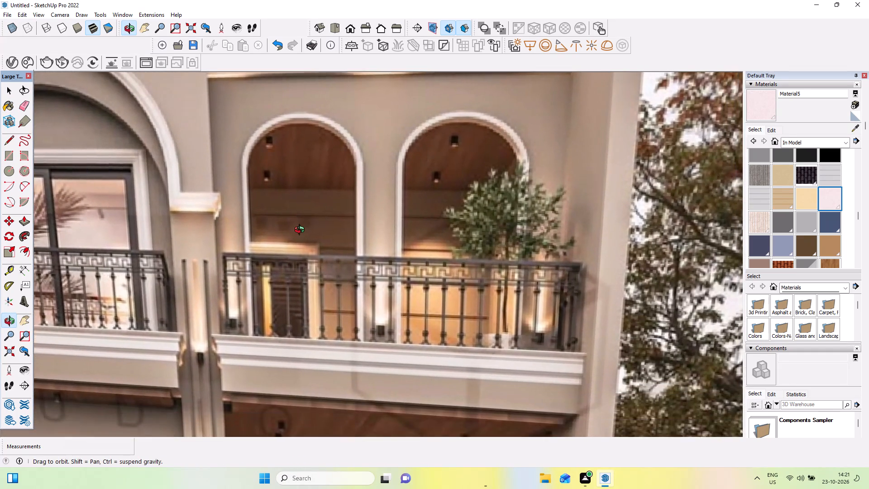
pyautogui.moveTo(301, 231); pyautogui.dragTo(302, 227, button='middle')
pyautogui.scroll(-7, 272, 218)
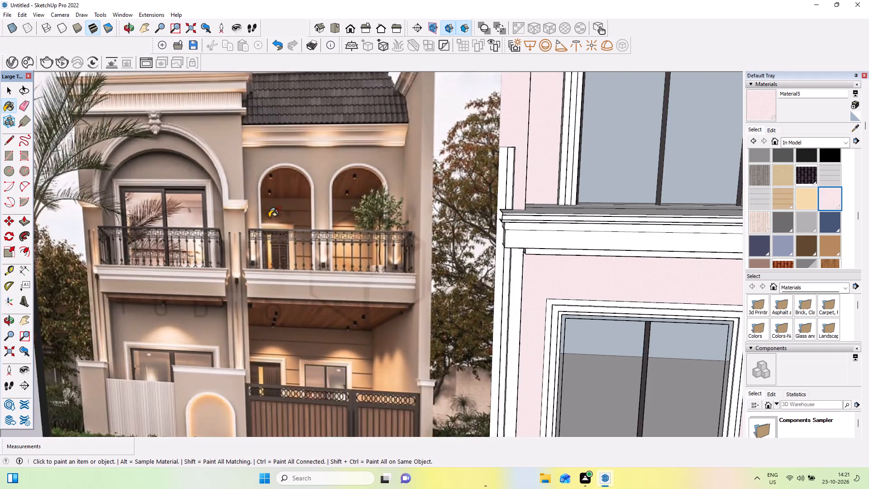
pyautogui.scroll(-17, 270, 217)
pyautogui.scroll(-5, 270, 217)
pyautogui.moveTo(405, 217); pyautogui.dragTo(416, 227, button='middle')
pyautogui.scroll(4, 428, 204)
pyautogui.moveTo(411, 198); pyautogui.dragTo(413, 224, button='middle')
pyautogui.scroll(2, 217, 237)
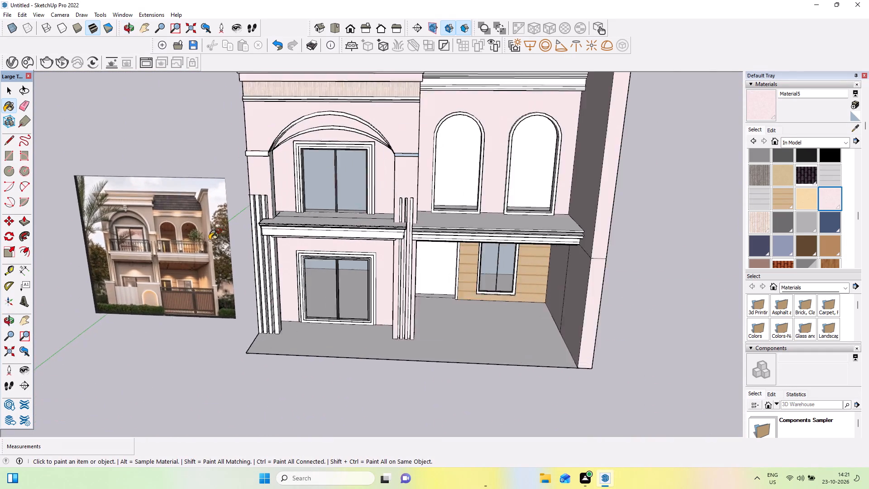
pyautogui.scroll(18, 210, 240)
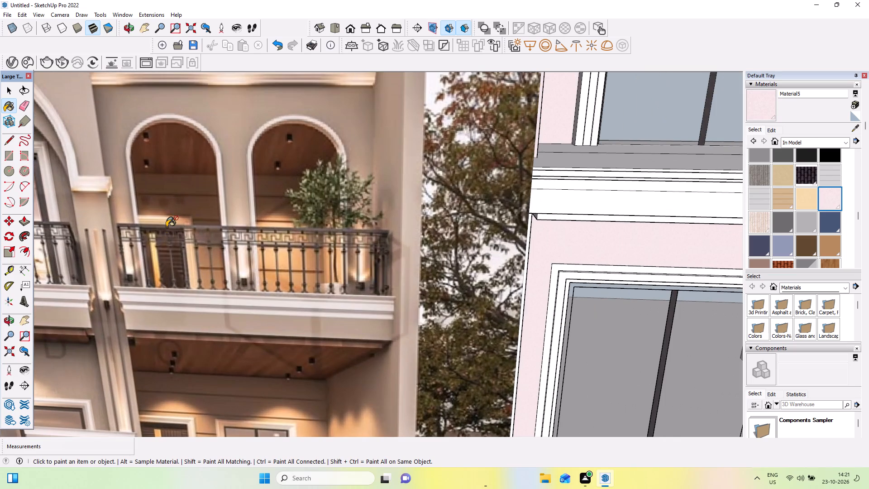
pyautogui.scroll(-8, 167, 226)
pyautogui.scroll(3, 167, 226)
pyautogui.scroll(-3, 167, 226)
pyautogui.scroll(1, 167, 226)
pyautogui.scroll(-8, 167, 226)
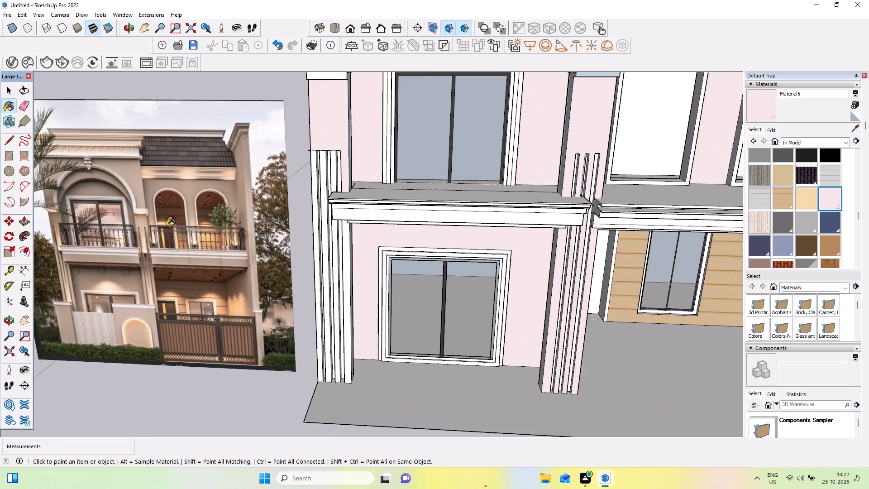
pyautogui.scroll(-6, 167, 226)
pyautogui.moveTo(477, 200); pyautogui.dragTo(465, 199, button='middle')
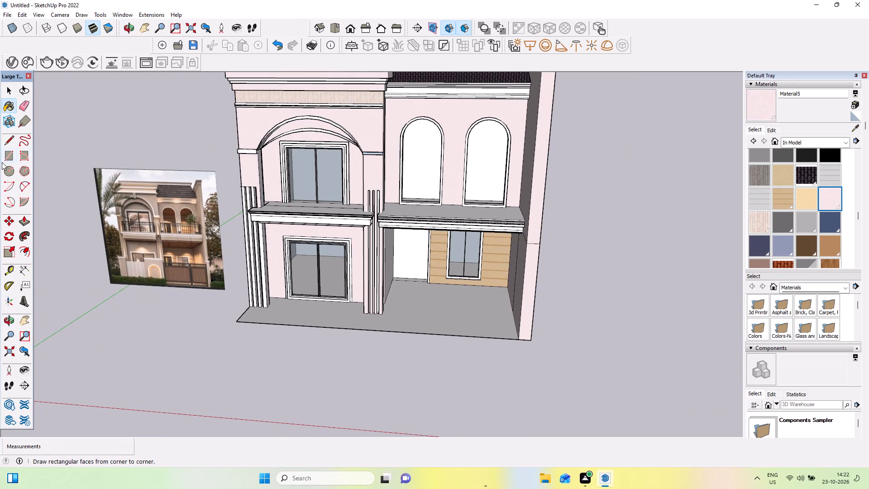
# Draw a rectangle about 7' 6 11/16" by 13' 6 1/4" on the white wall behind the balcony arch nearest the projecting bay.
pyautogui.click(3, 158)
pyautogui.scroll(4, 409, 179)
pyautogui.moveTo(445, 182); pyautogui.dragTo(368, 225, button='middle')
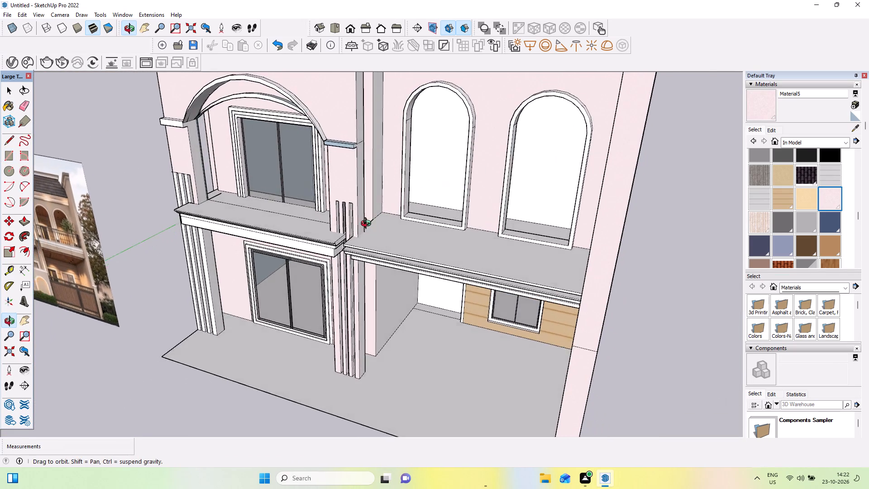
pyautogui.moveTo(368, 225); pyautogui.dragTo(335, 218, button='middle')
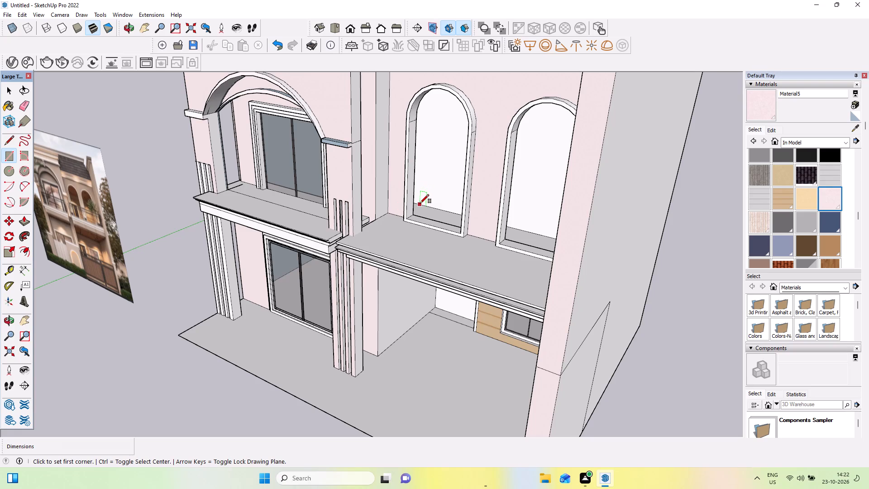
pyautogui.click(419, 202)
pyautogui.moveTo(446, 185); pyautogui.dragTo(553, 120, button='middle')
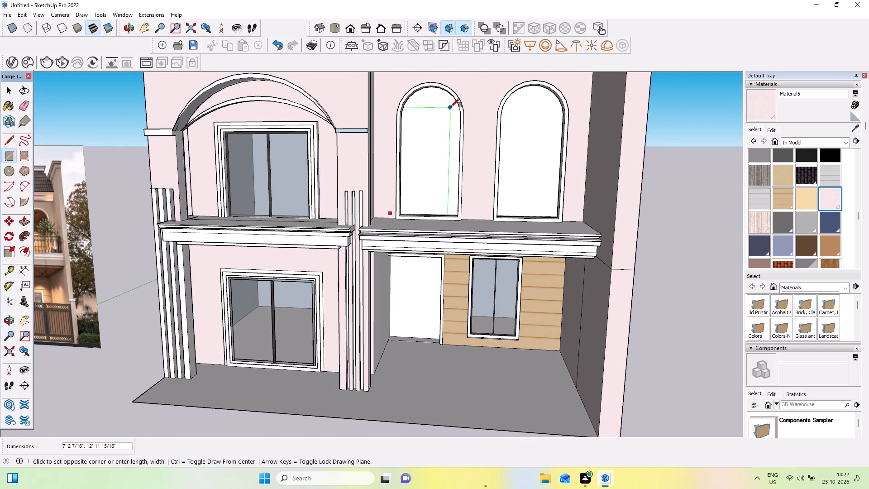
pyautogui.scroll(2, 451, 107)
pyautogui.click(454, 102)
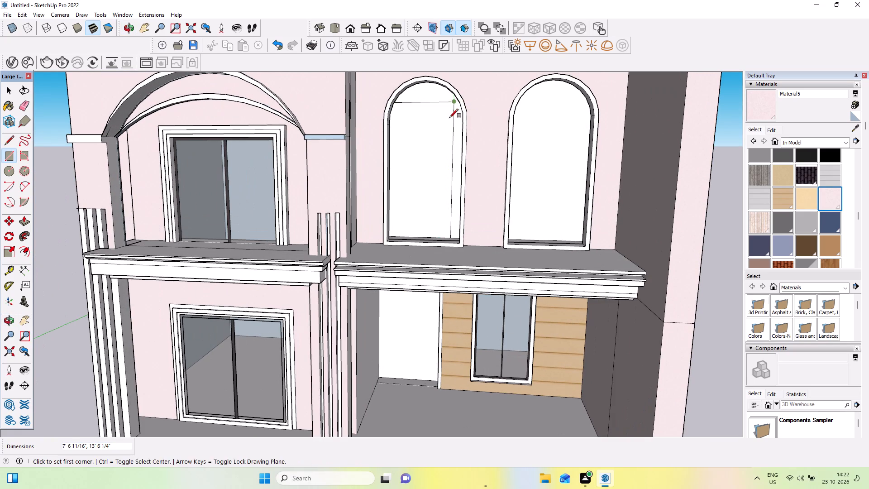
# Paint the white wall behind the balcony arch nearest the tall side wall with the ground floor's beige siding material.
pyautogui.moveTo(456, 129); pyautogui.dragTo(500, 149, button='middle')
pyautogui.scroll(-4, 500, 149)
pyautogui.moveTo(521, 154); pyautogui.dragTo(517, 142, button='middle')
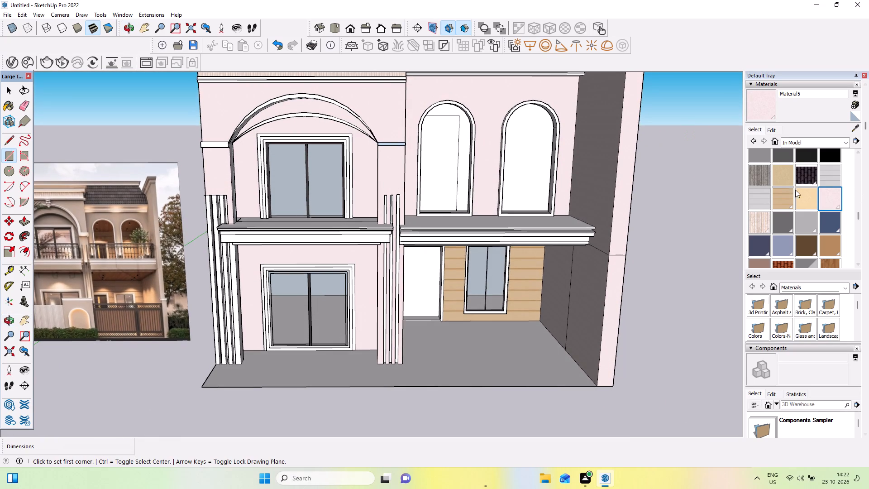
pyautogui.click(783, 203)
pyautogui.click(532, 162)
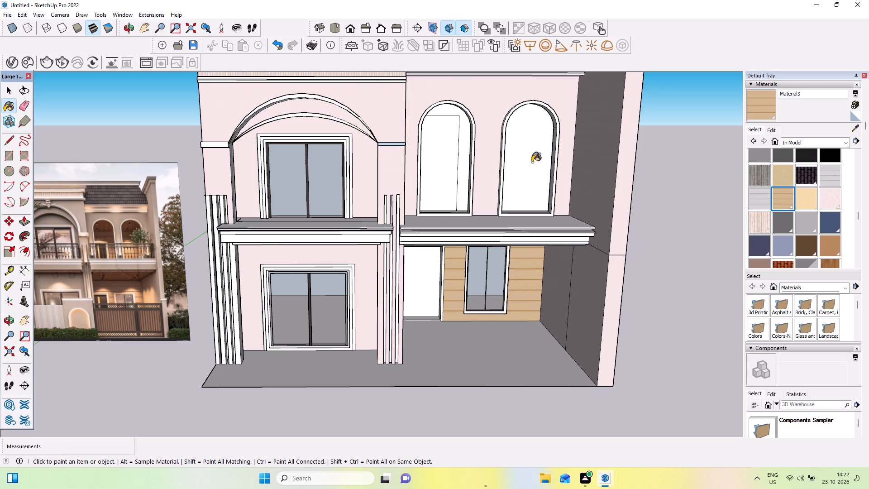
pyautogui.moveTo(545, 159); pyautogui.dragTo(468, 159, button='middle')
pyautogui.scroll(-8, 446, 203)
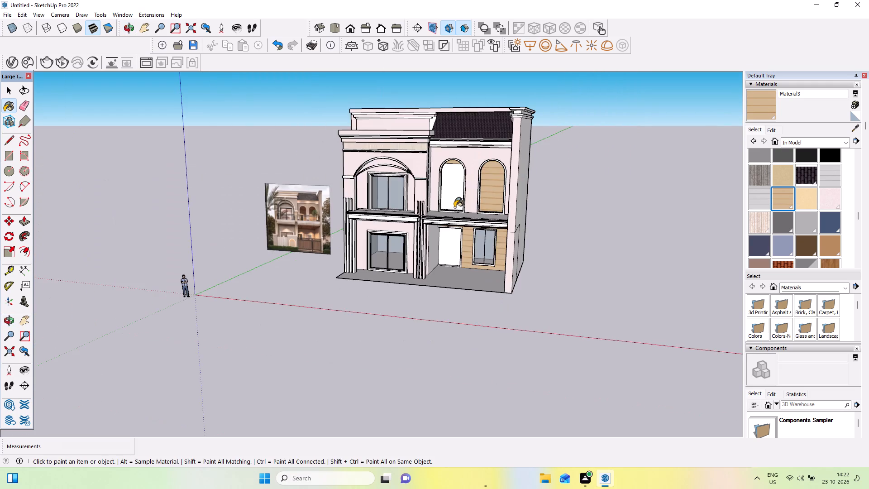
# Create a paler greenish-beige variant of the siding material and paint it on the walls behind the balcony arches and ground-floor porch.
pyautogui.moveTo(458, 206); pyautogui.dragTo(535, 198, button='middle')
pyautogui.scroll(3, 501, 175)
pyautogui.click(854, 106)
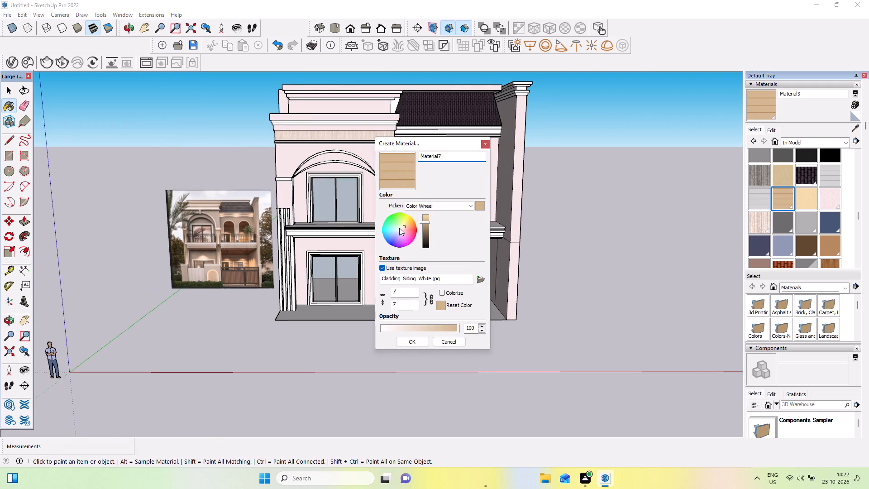
pyautogui.click(401, 228)
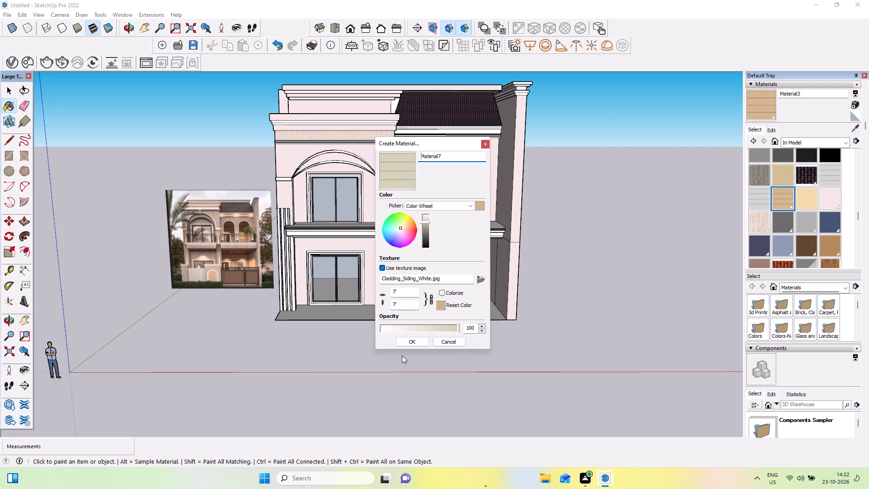
pyautogui.click(413, 341)
pyautogui.click(468, 193)
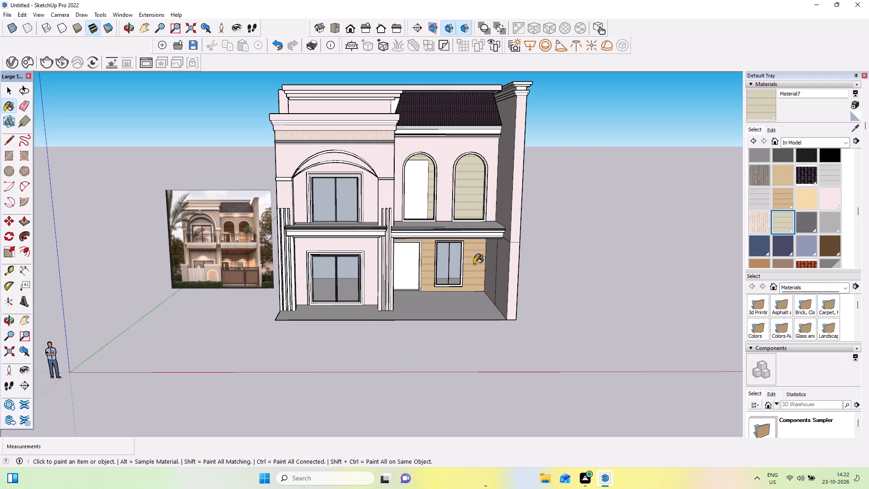
pyautogui.click(474, 264)
# Paint the cornice mouldings between the tiled roof and the balcony arches pale pink, plus the projecting bay's cornice moulding.
pyautogui.moveTo(501, 241); pyautogui.dragTo(464, 198, button='middle')
pyautogui.scroll(3, 467, 188)
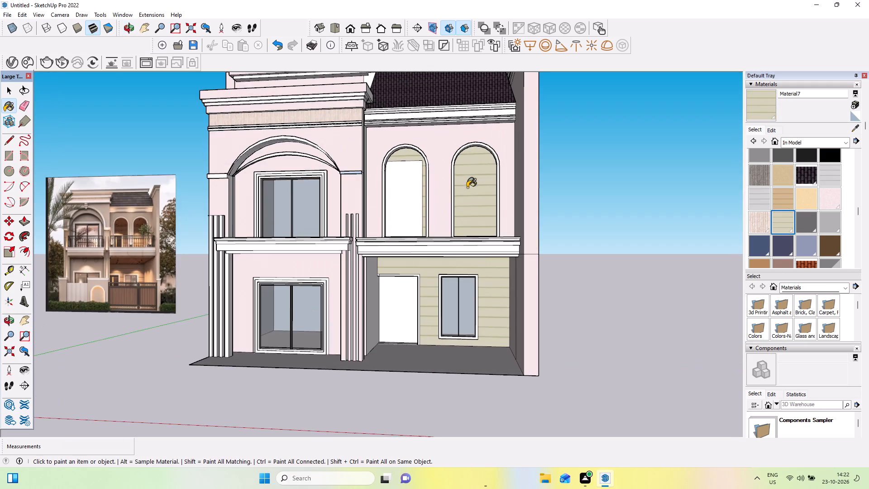
pyautogui.moveTo(467, 190); pyautogui.dragTo(479, 218, button='middle')
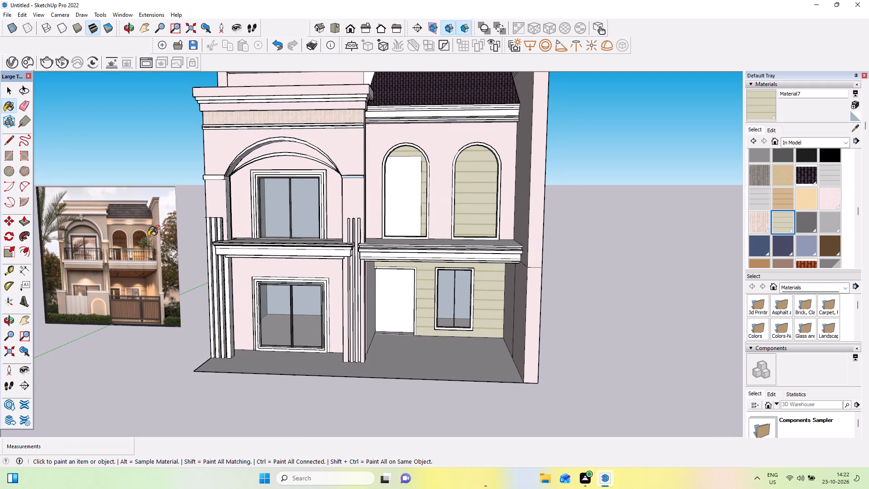
pyautogui.click(833, 199)
pyautogui.scroll(3, 394, 104)
pyautogui.click(432, 119)
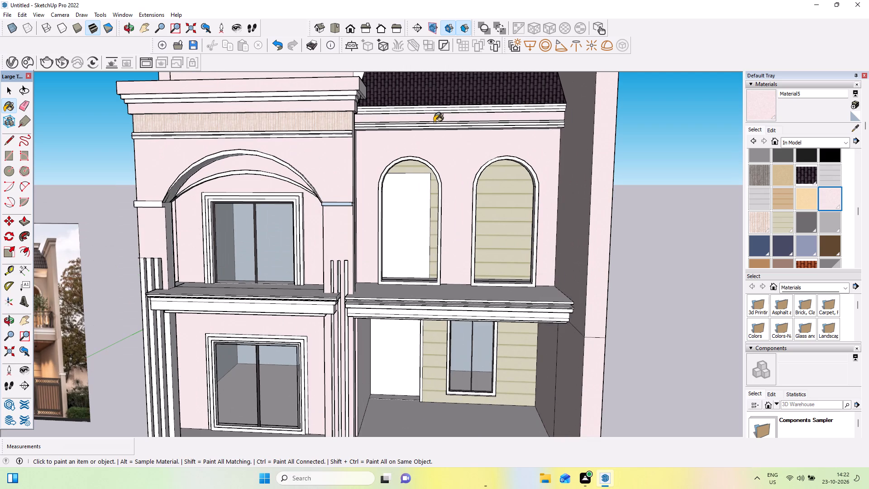
pyautogui.click(434, 125)
pyautogui.click(441, 110)
pyautogui.click(442, 107)
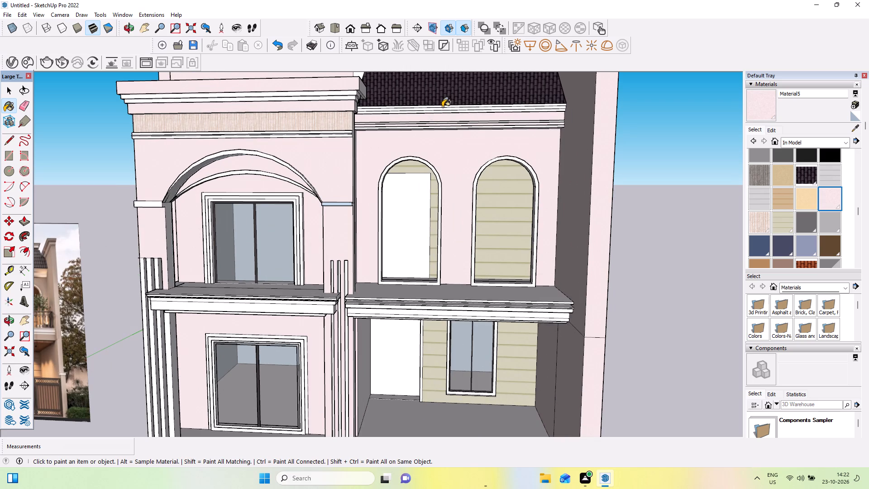
pyautogui.click(444, 110)
pyautogui.scroll(7, 444, 110)
pyautogui.click(460, 101)
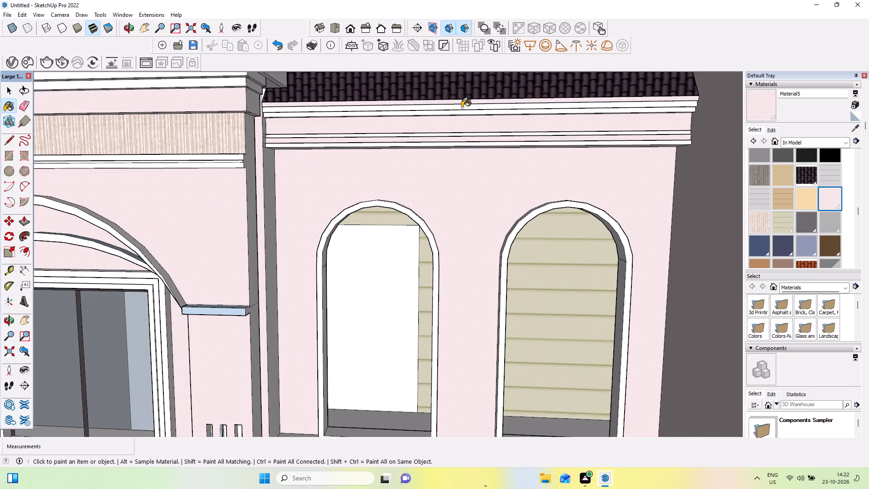
pyautogui.click(462, 107)
pyautogui.click(462, 112)
pyautogui.click(239, 83)
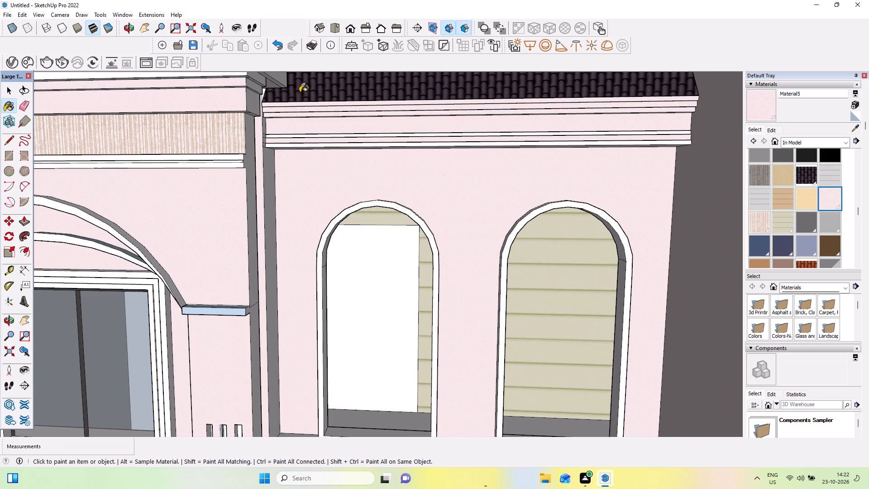
# Paint the end strip of the rooftop parapet beside the tiled roof pale pink.
pyautogui.scroll(-17, 309, 97)
pyautogui.moveTo(357, 129); pyautogui.dragTo(387, 111, button='middle')
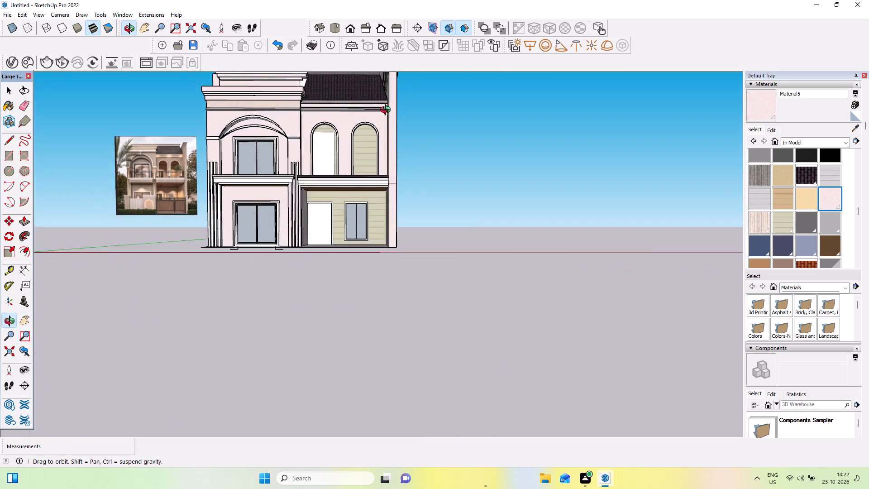
pyautogui.moveTo(387, 111); pyautogui.dragTo(415, 157, button='middle')
pyautogui.scroll(-8, 417, 154)
pyautogui.scroll(10, 328, 93)
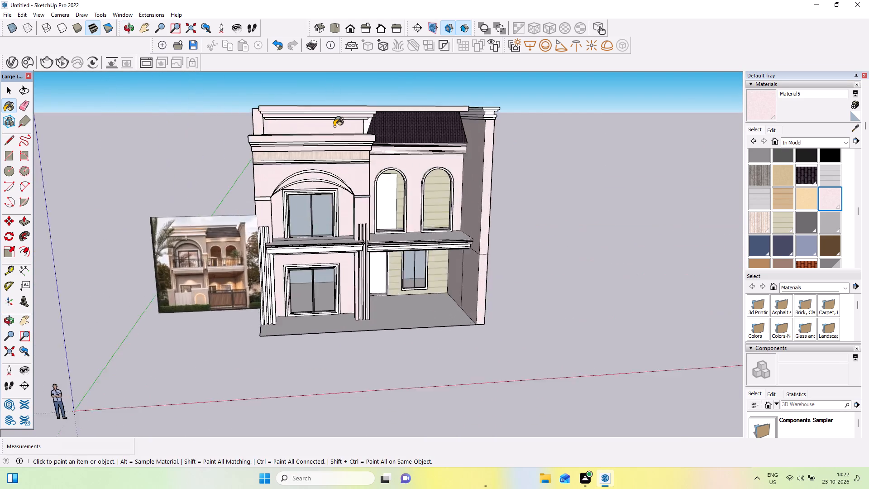
pyautogui.scroll(7, 334, 126)
pyautogui.moveTo(334, 126); pyautogui.dragTo(295, 116, button='middle')
pyautogui.scroll(-3, 296, 116)
pyautogui.scroll(4, 386, 121)
pyautogui.click(381, 114)
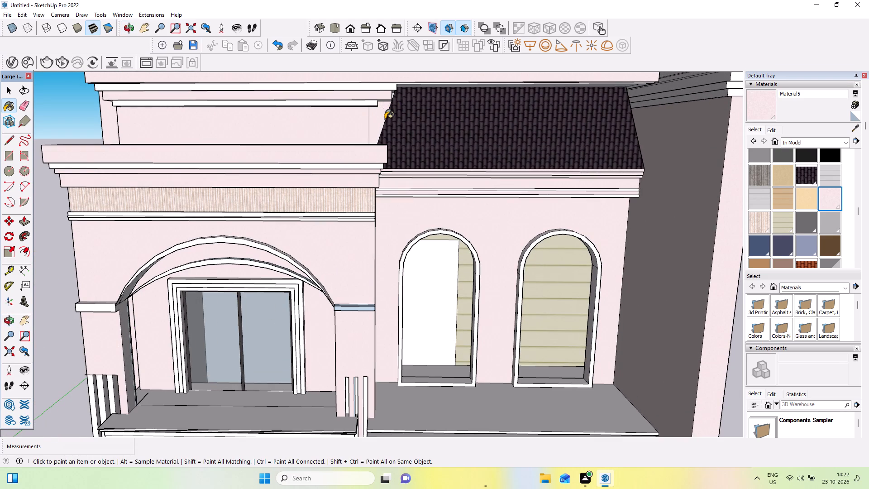
# Examine the house front and the boundary wall and gate in the reference photo, and compare them with the model's ground floor.
pyautogui.scroll(-16, 385, 119)
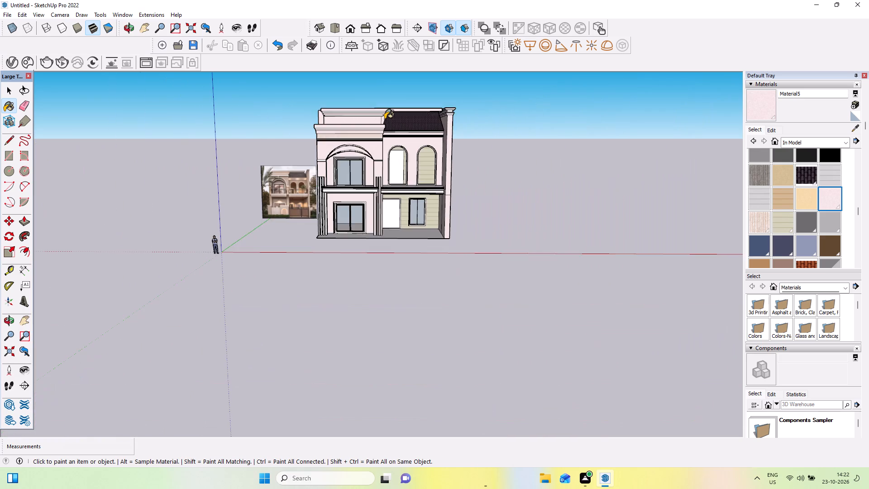
pyautogui.moveTo(462, 129); pyautogui.dragTo(466, 107, button='middle')
pyautogui.scroll(6, 382, 181)
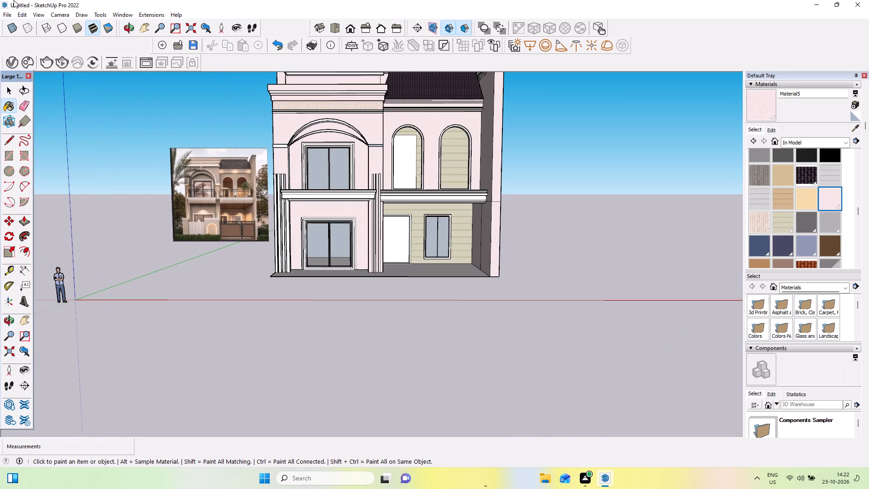
pyautogui.moveTo(225, 264); pyautogui.dragTo(232, 292, button='middle')
pyautogui.scroll(4, 281, 294)
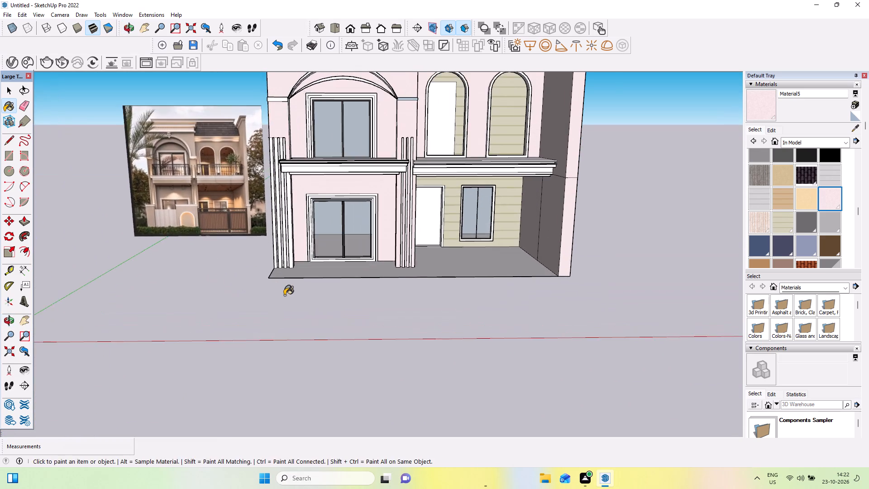
pyautogui.moveTo(285, 296); pyautogui.dragTo(296, 316, button='middle')
pyautogui.scroll(8, 148, 247)
pyautogui.middleClick(148, 246)
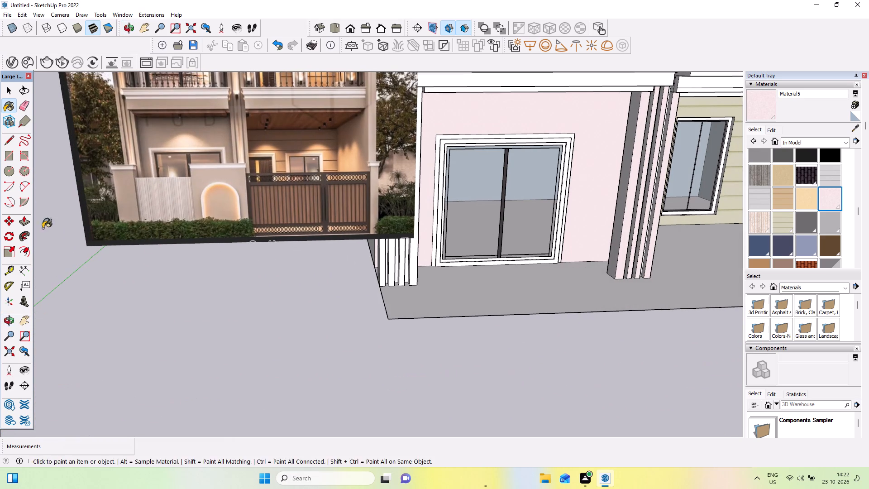
# Draw a rectangle about 2' 9" by 48' 3/4" on the floor slab along its front edge.
pyautogui.click(10, 153)
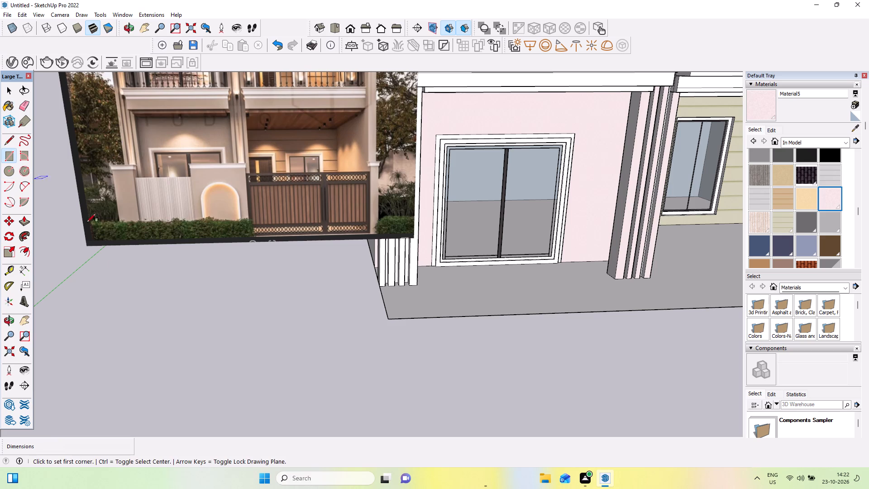
pyautogui.scroll(-3, 114, 274)
pyautogui.moveTo(271, 302); pyautogui.dragTo(278, 325, button='middle')
pyautogui.scroll(-3, 204, 309)
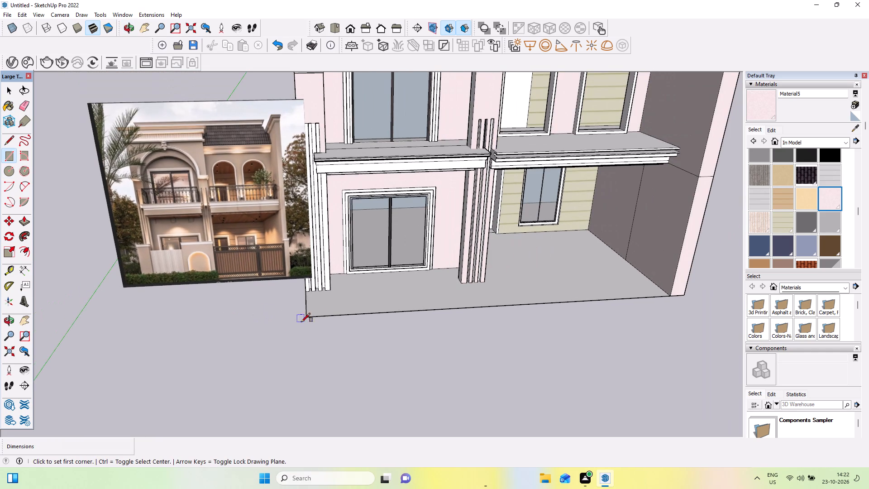
pyautogui.scroll(4, 308, 312)
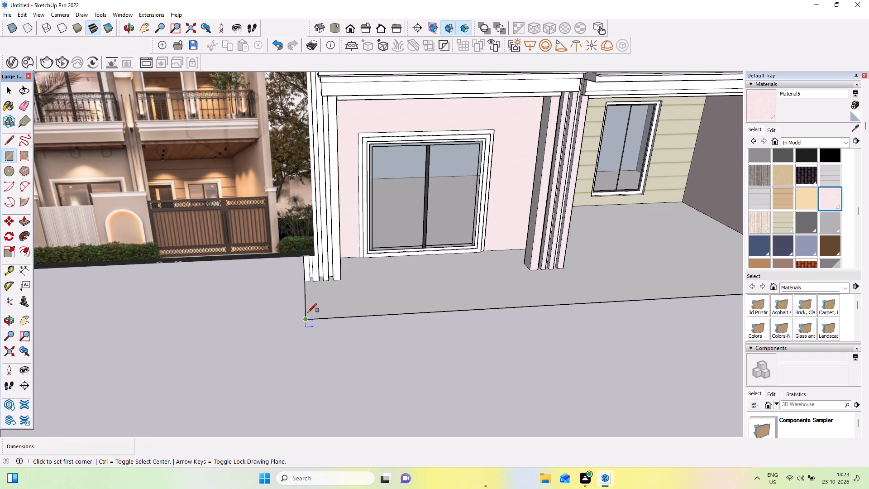
pyautogui.click(307, 313)
pyautogui.scroll(-7, 301, 311)
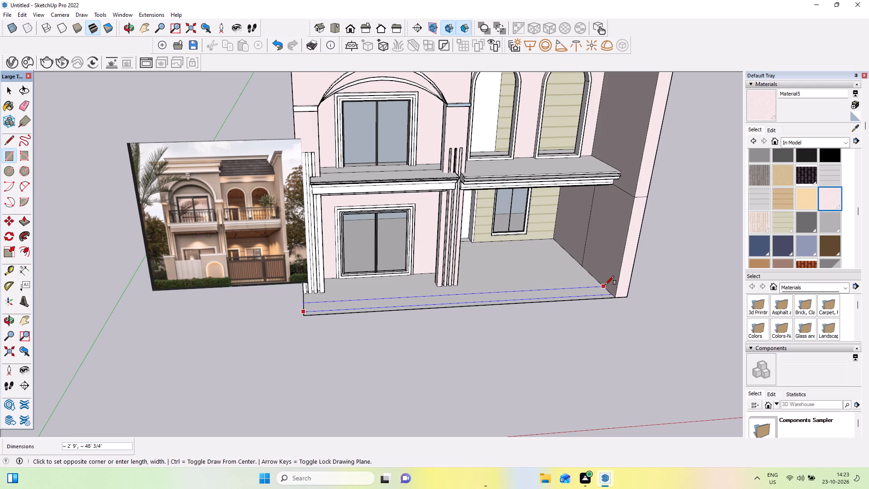
pyautogui.click(605, 285)
# Draw a horizontal line about 1' 11 7/16" long across the tall side wall's front face, partway up the ground floor.
pyautogui.moveTo(618, 297); pyautogui.dragTo(615, 300, button='middle')
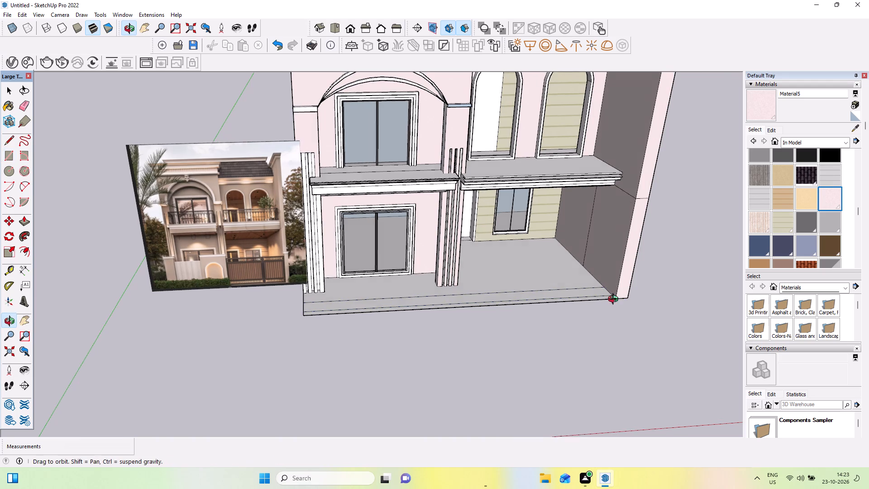
pyautogui.moveTo(615, 300); pyautogui.dragTo(570, 307, button='middle')
pyautogui.click(0, 145)
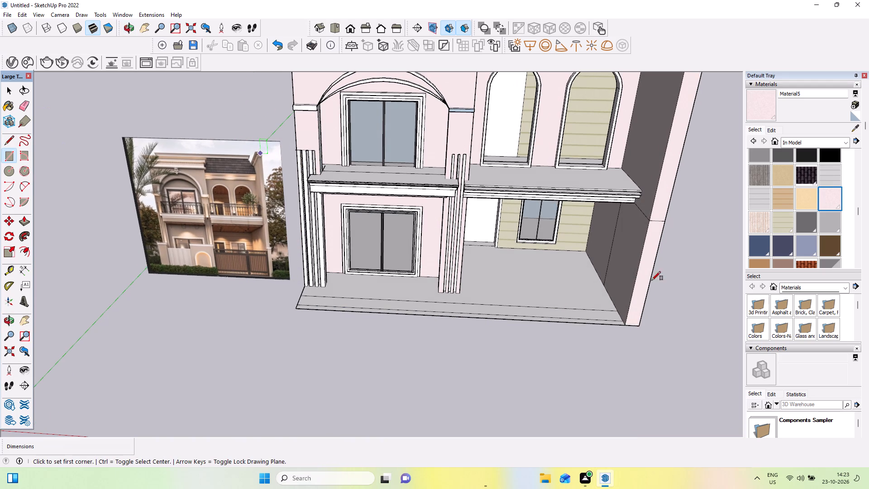
pyautogui.click(9, 142)
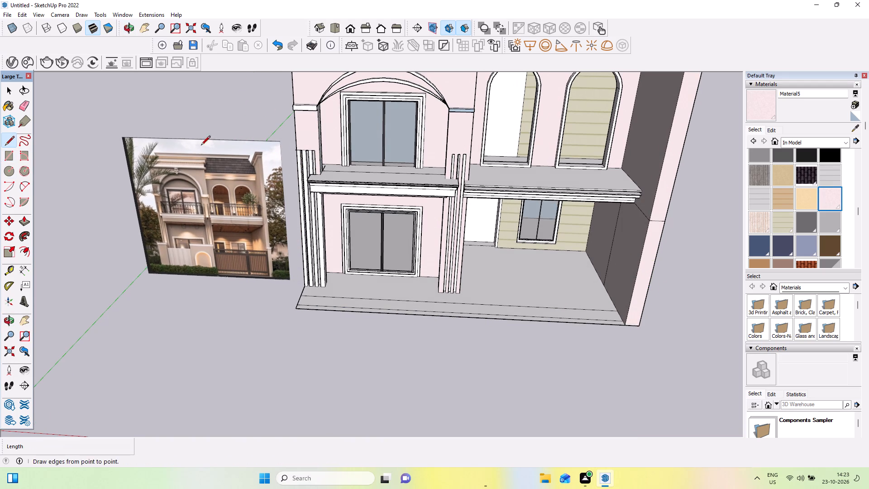
pyautogui.click(642, 263)
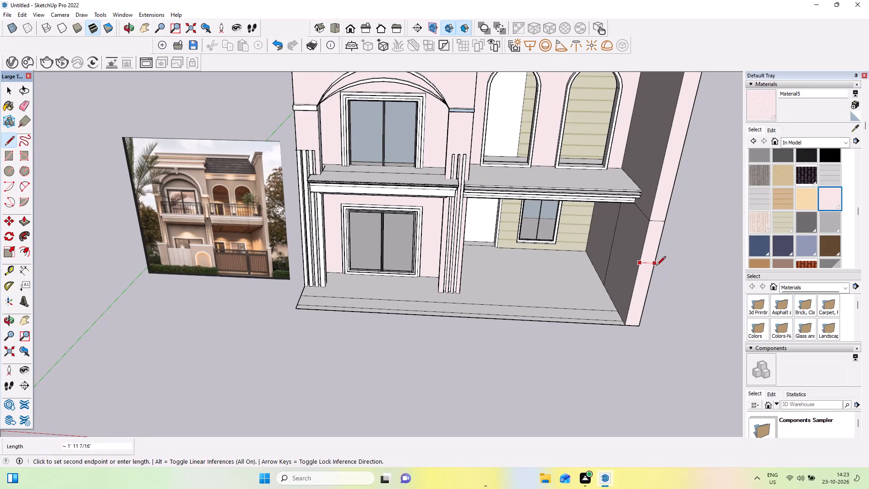
pyautogui.click(656, 264)
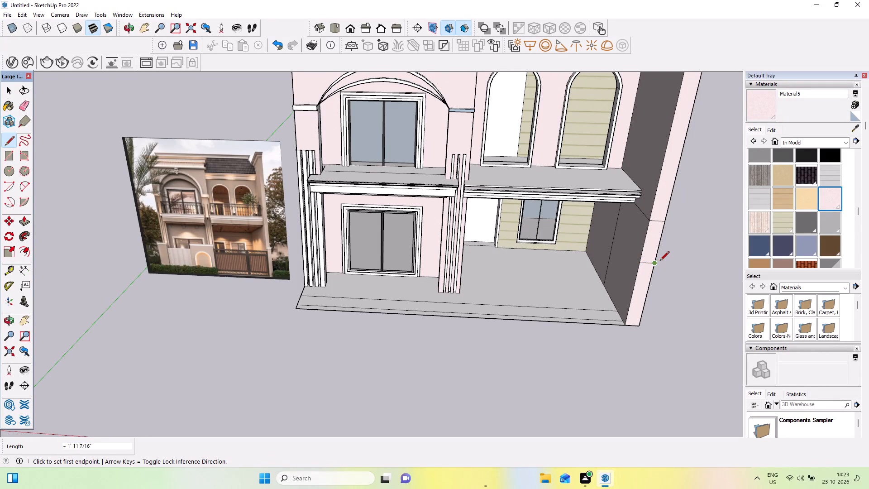
# Push back the tall side wall's front faces above the drawn line until they align, leaving the part below projecting as a low wall.
pyautogui.moveTo(664, 262); pyautogui.dragTo(680, 271, button='middle')
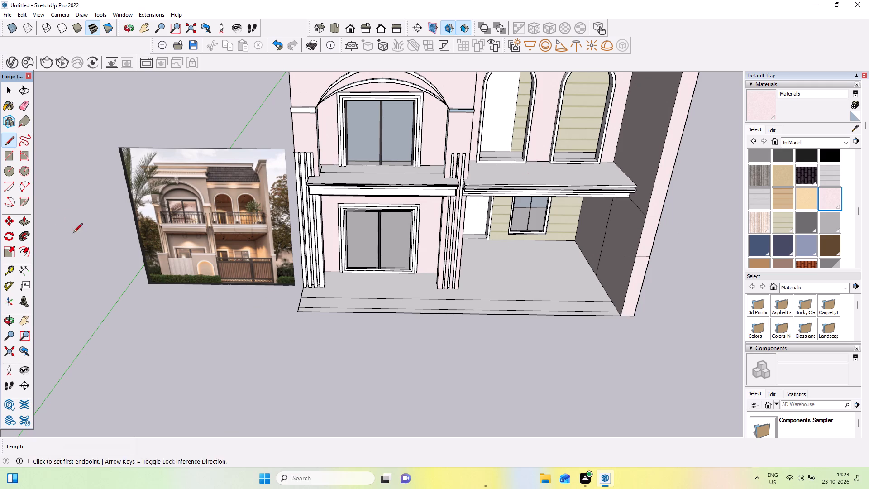
pyautogui.click(26, 214)
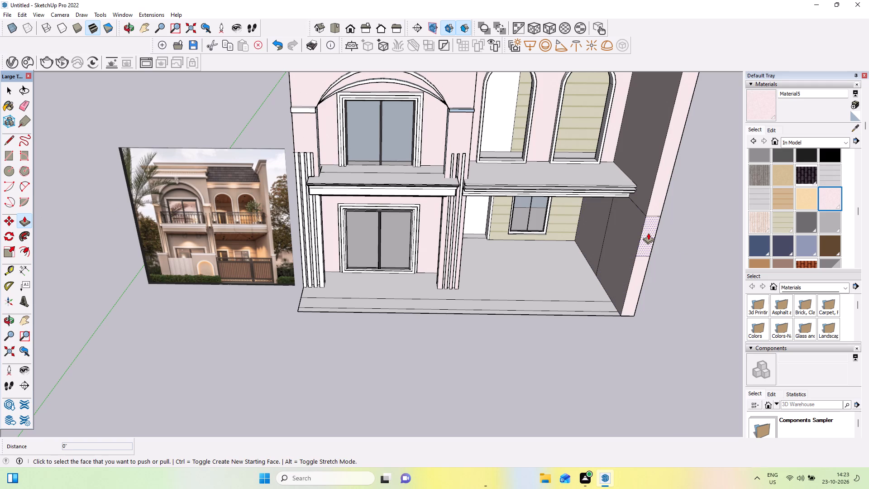
pyautogui.moveTo(648, 233); pyautogui.dragTo(640, 217)
pyautogui.moveTo(651, 198); pyautogui.dragTo(640, 189)
pyautogui.scroll(3, 640, 217)
pyautogui.moveTo(637, 218); pyautogui.dragTo(584, 244, button='middle')
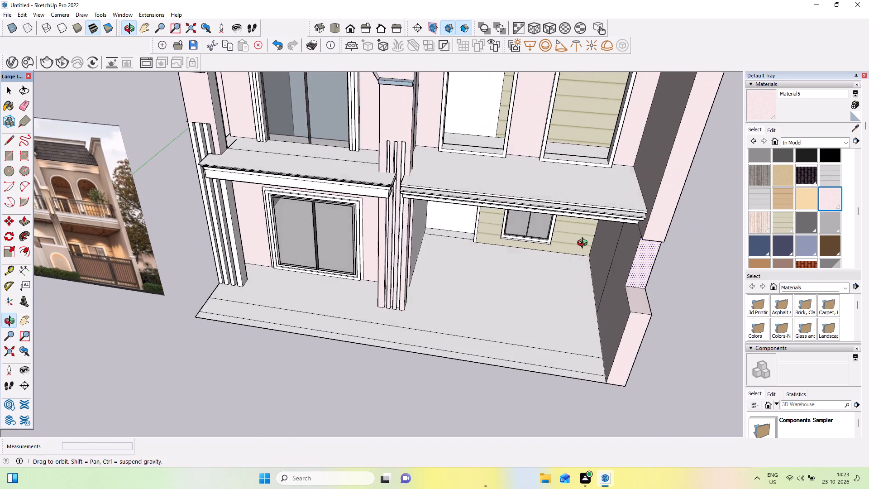
pyautogui.moveTo(584, 244); pyautogui.dragTo(594, 198, button='middle')
pyautogui.moveTo(635, 233); pyautogui.dragTo(640, 238)
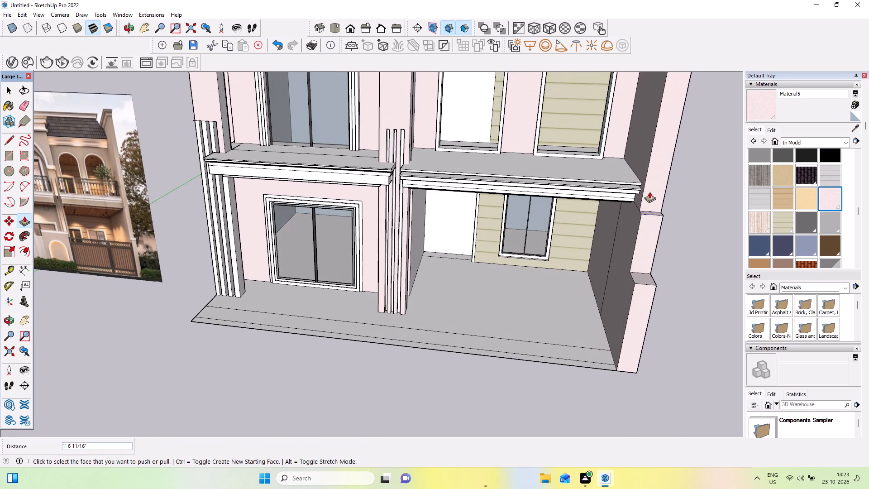
pyautogui.moveTo(649, 192); pyautogui.dragTo(641, 221)
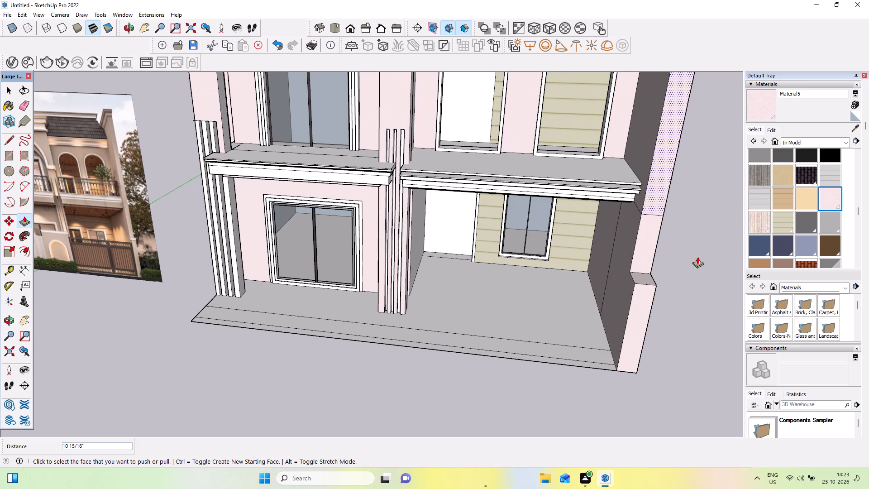
# Erase the horizontal seam line across the tall side wall's front face near the balcony slab.
pyautogui.moveTo(616, 265); pyautogui.dragTo(619, 250, button='middle')
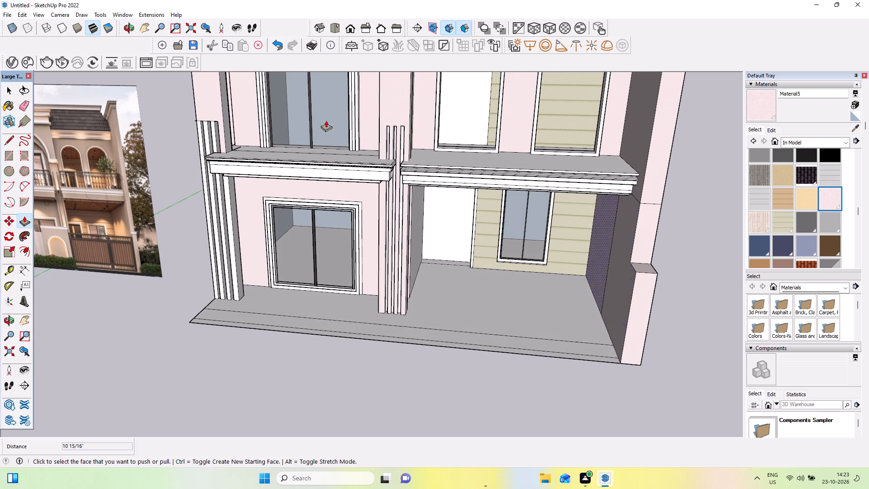
pyautogui.click(18, 107)
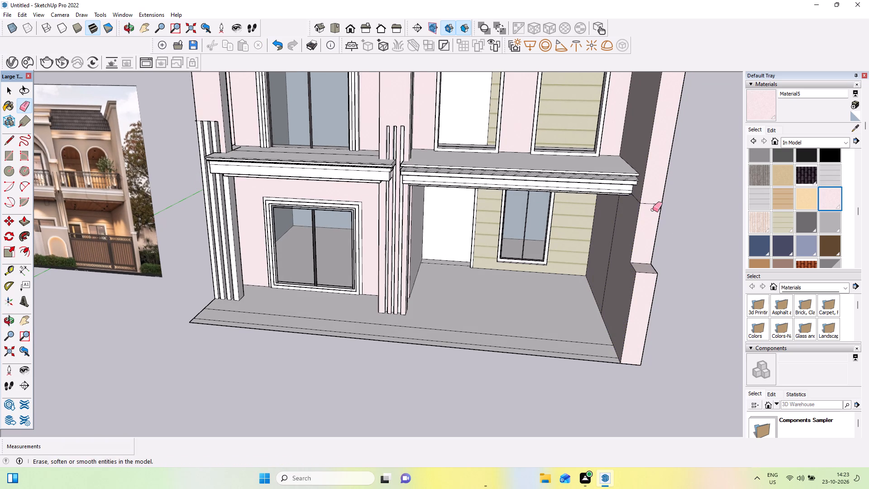
pyautogui.moveTo(653, 201); pyautogui.dragTo(653, 213)
pyautogui.click(636, 202)
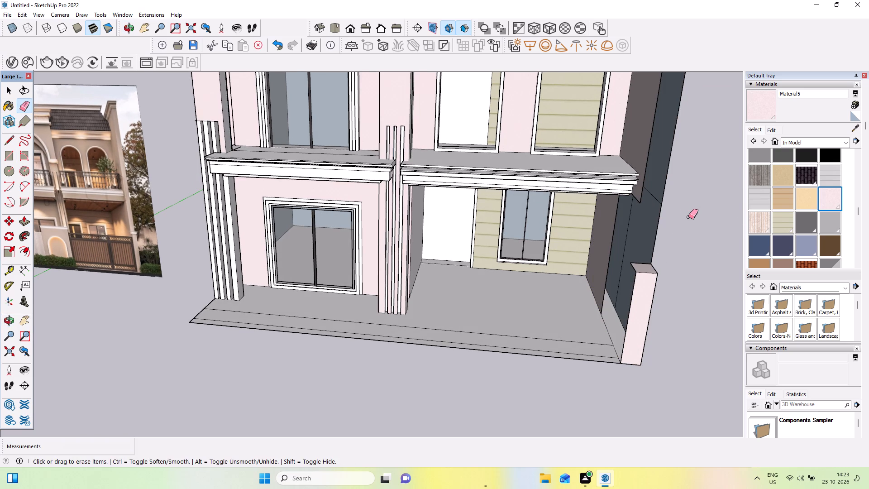
pyautogui.hotkey('ctrl', 'z')
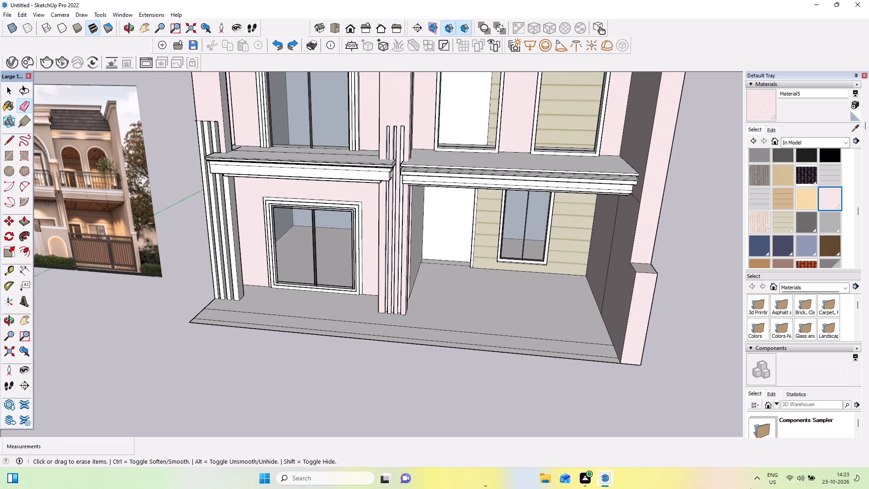
pyautogui.moveTo(568, 286); pyautogui.dragTo(603, 287, button='middle')
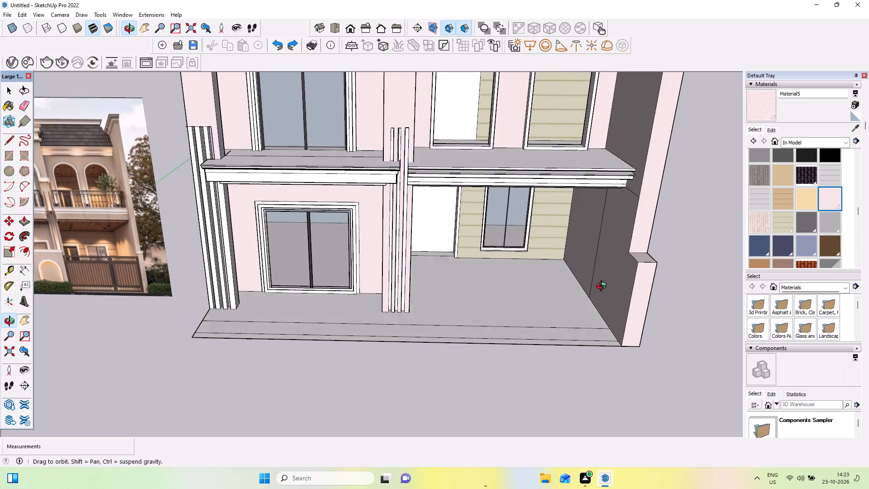
# Push/pull the top face of the low projecting side wall by about 1' 11 1/16".
pyautogui.moveTo(603, 287); pyautogui.dragTo(573, 240, button='middle')
pyautogui.scroll(-2, 565, 239)
pyautogui.moveTo(559, 240); pyautogui.dragTo(610, 249, button='middle')
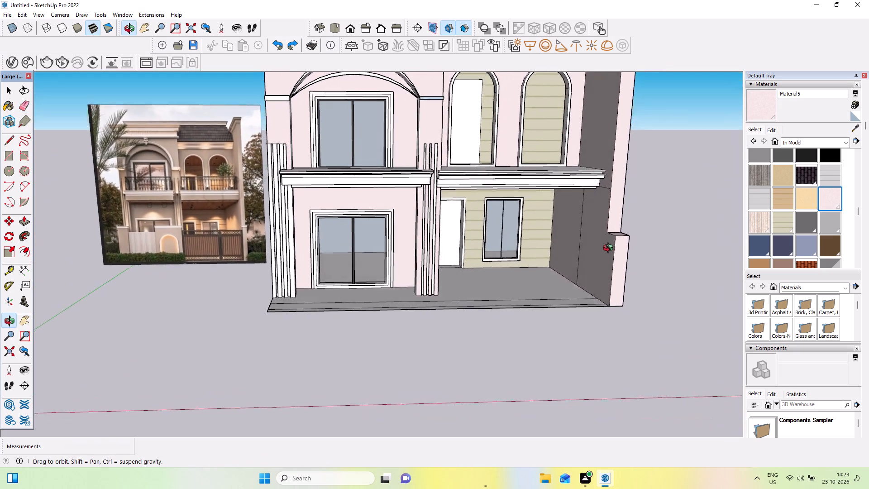
pyautogui.moveTo(610, 249); pyautogui.dragTo(586, 269, button='middle')
pyautogui.click(26, 221)
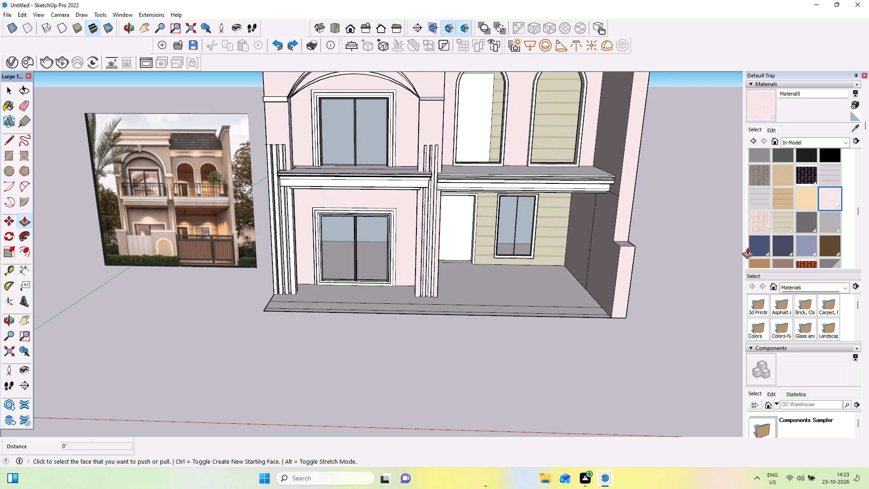
pyautogui.moveTo(716, 266); pyautogui.dragTo(719, 290, button='middle')
pyautogui.scroll(3, 626, 258)
pyautogui.moveTo(630, 244); pyautogui.dragTo(632, 233)
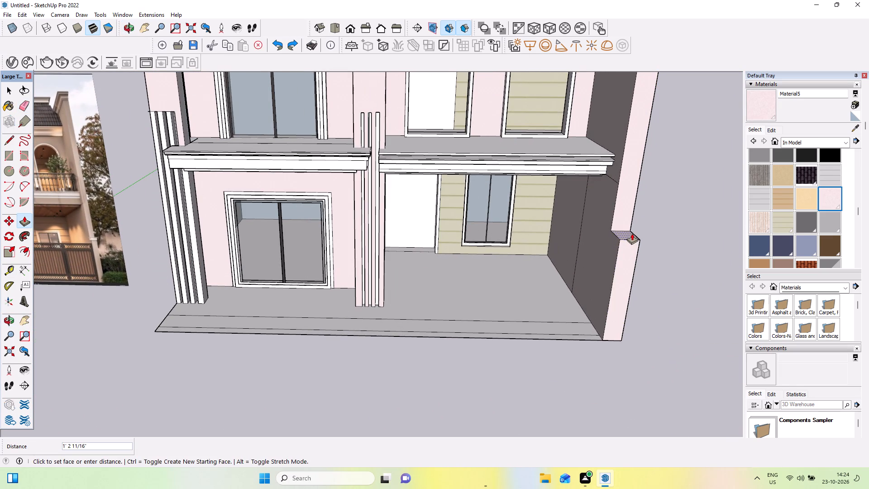
pyautogui.moveTo(632, 233); pyautogui.dragTo(634, 227)
pyautogui.moveTo(636, 241); pyautogui.dragTo(640, 249, button='middle')
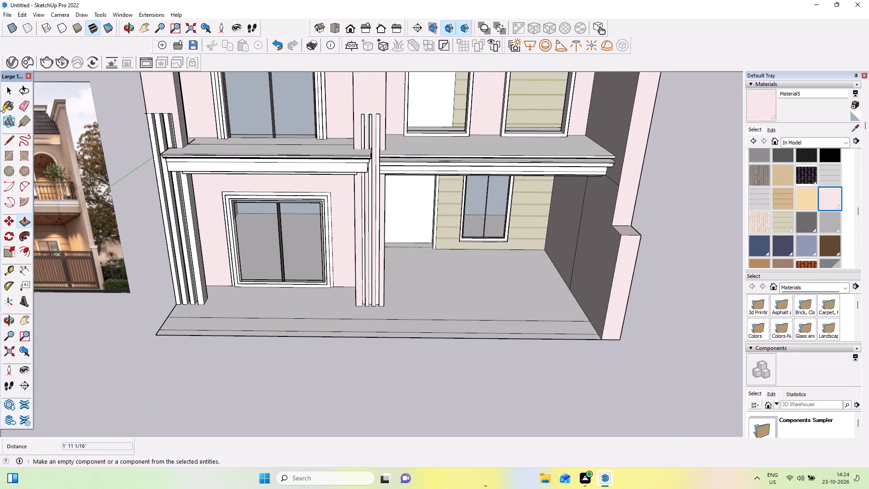
# Draw rectangles about 7" high around the top of the low side wall, on its inner, front and outer faces.
pyautogui.click(14, 137)
pyautogui.moveTo(623, 230); pyautogui.dragTo(686, 227, button='middle')
pyautogui.scroll(3, 586, 213)
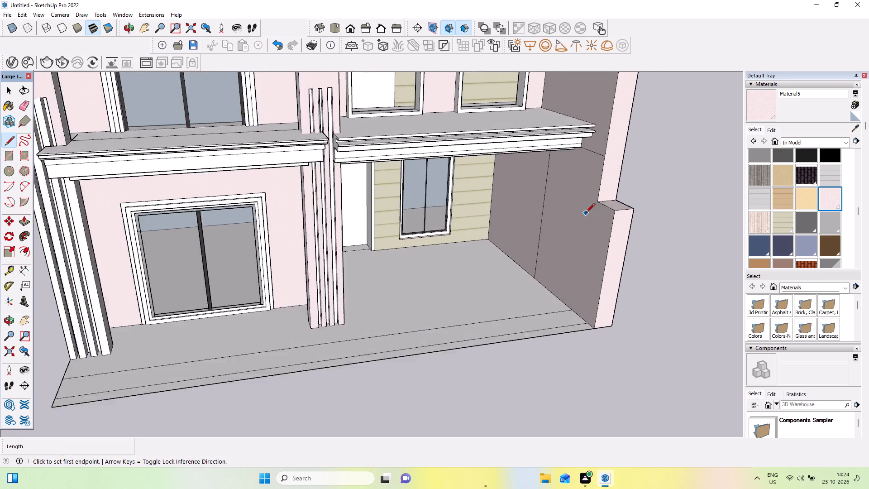
pyautogui.click(10, 160)
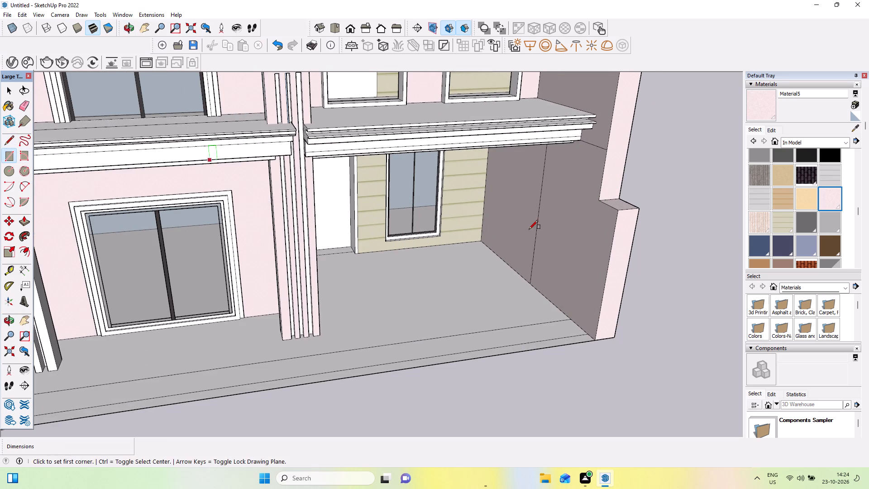
pyautogui.click(601, 200)
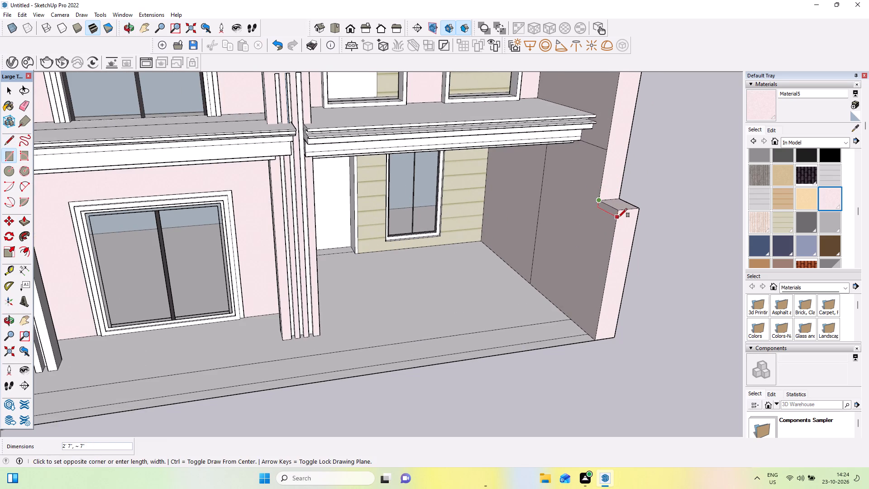
pyautogui.click(618, 217)
pyautogui.moveTo(638, 225); pyautogui.dragTo(592, 228, button='middle')
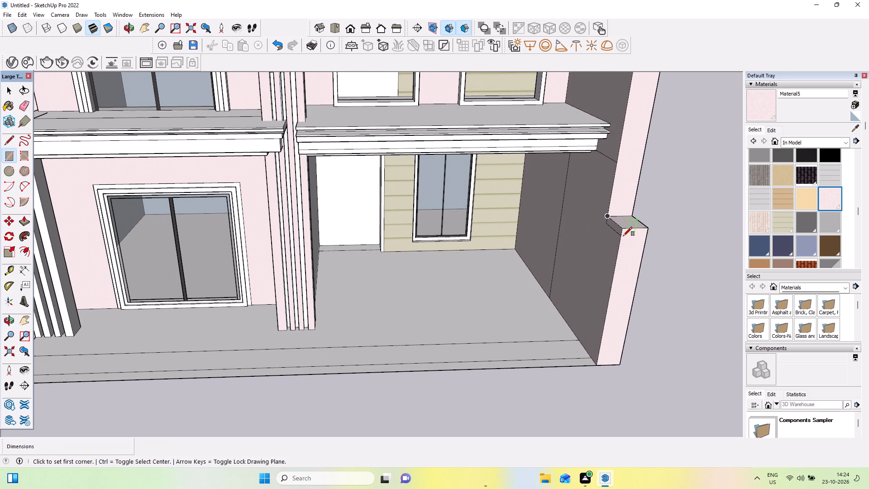
pyautogui.click(623, 236)
pyautogui.click(650, 230)
pyautogui.moveTo(672, 255); pyautogui.dragTo(462, 245, button='middle')
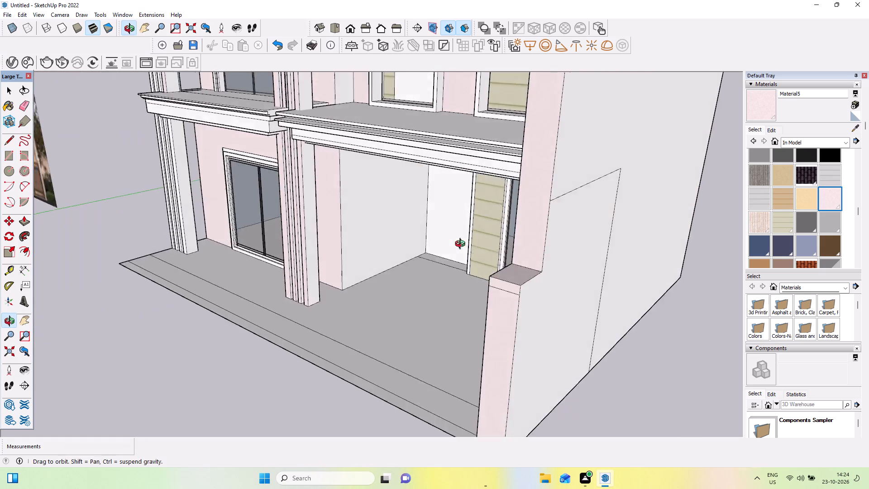
pyautogui.moveTo(462, 245); pyautogui.dragTo(443, 245, button='middle')
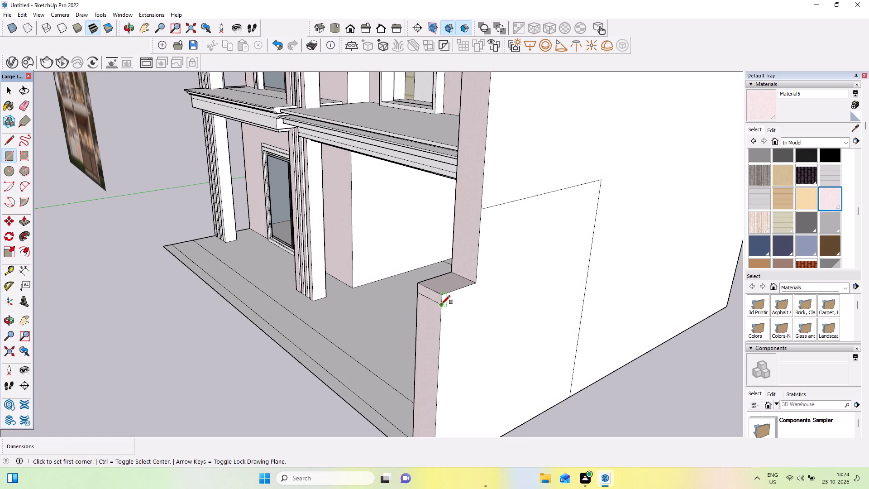
pyautogui.click(441, 304)
pyautogui.click(477, 282)
# Pull the low wall's top band outwards as a cap, about 4 1/4" on the outer side and 6 13/16" at the front.
pyautogui.moveTo(506, 330); pyautogui.dragTo(626, 313, button='middle')
pyautogui.click(26, 221)
pyautogui.moveTo(638, 240); pyautogui.dragTo(458, 259, button='middle')
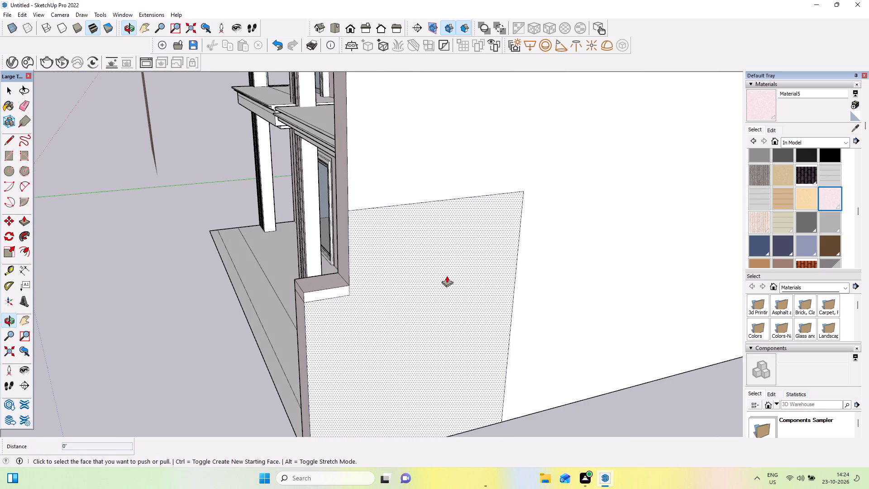
pyautogui.click(333, 293)
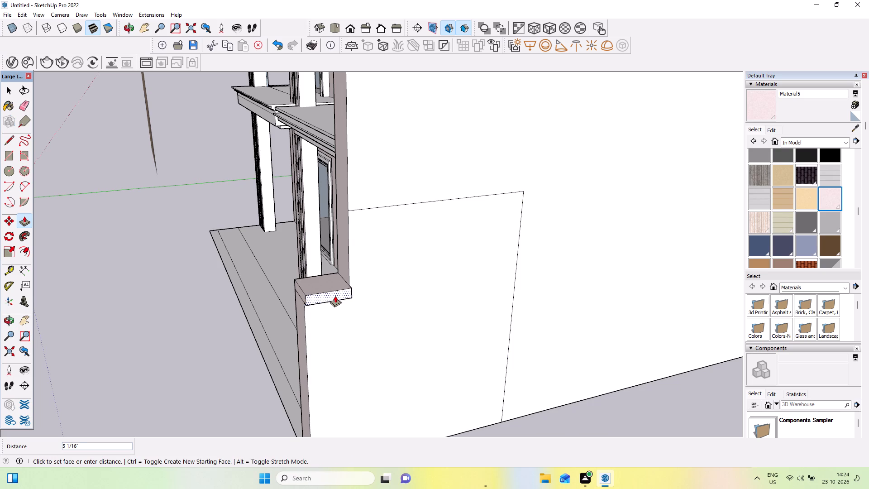
pyautogui.moveTo(339, 307); pyautogui.dragTo(655, 293, button='middle')
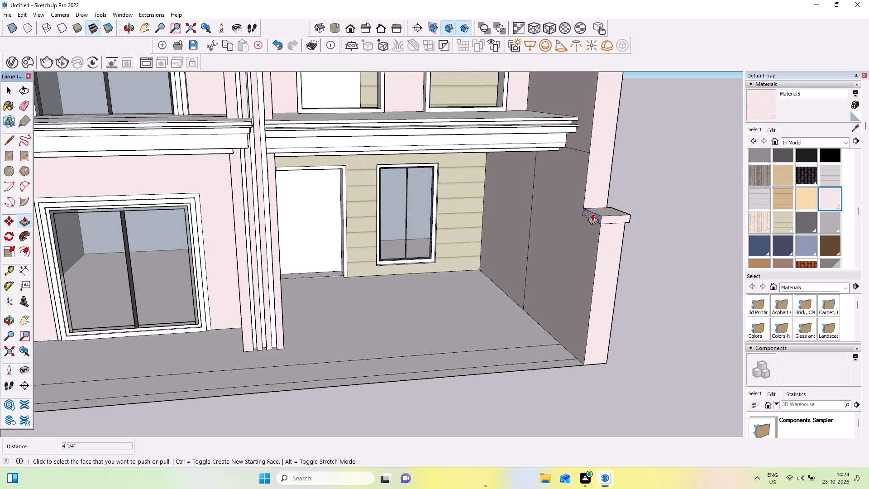
pyautogui.moveTo(592, 214); pyautogui.dragTo(587, 217)
pyautogui.moveTo(607, 217); pyautogui.dragTo(610, 221)
# Paint the faces of the low side wall's projecting cap with the 0010_Snow material.
pyautogui.scroll(-7, 528, 246)
pyautogui.moveTo(581, 235); pyautogui.dragTo(578, 247, button='middle')
pyautogui.scroll(-1, 578, 244)
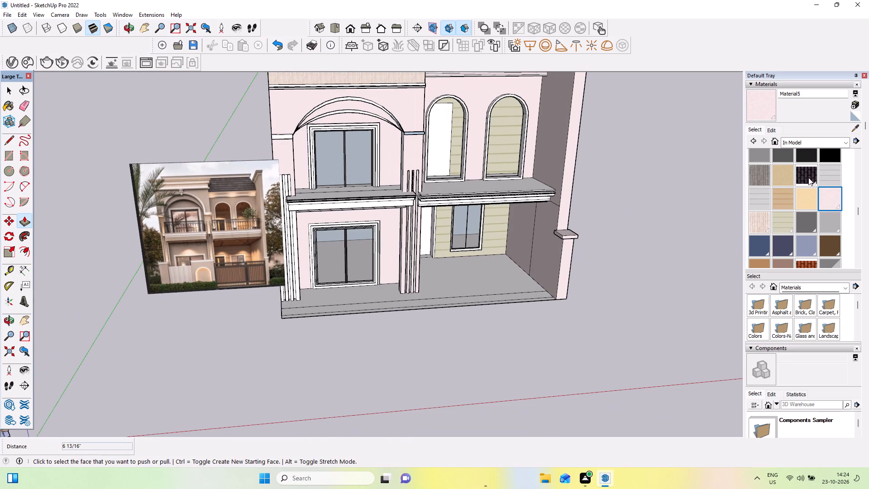
pyautogui.scroll(5, 795, 221)
pyautogui.click(787, 251)
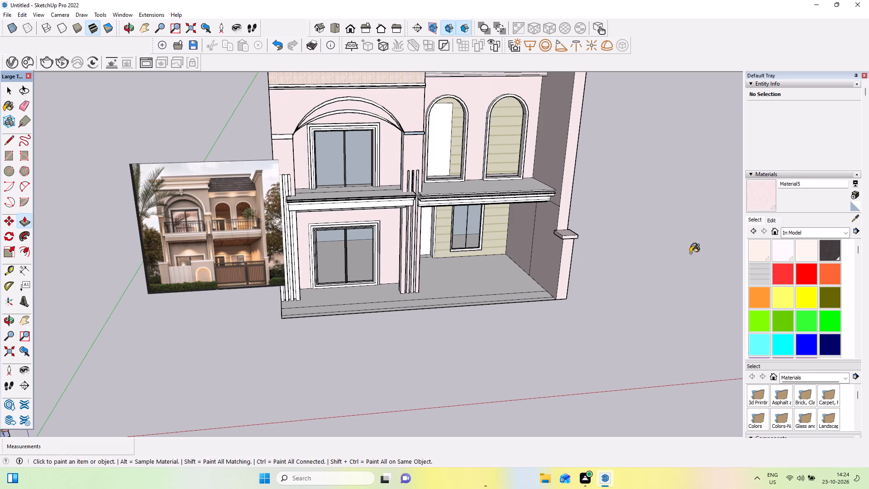
pyautogui.scroll(8, 568, 240)
pyautogui.click(570, 226)
pyautogui.click(572, 235)
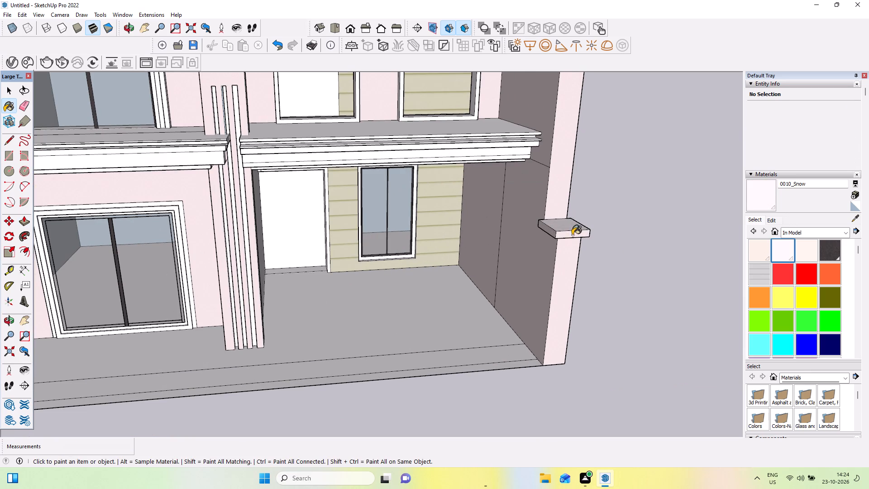
pyautogui.click(552, 235)
pyautogui.moveTo(623, 240); pyautogui.dragTo(380, 242, button='middle')
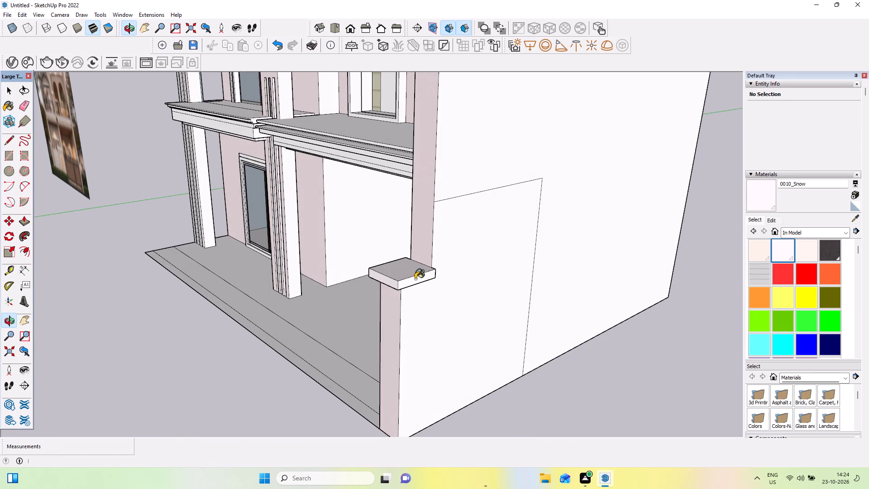
pyautogui.click(415, 279)
pyautogui.moveTo(401, 277); pyautogui.dragTo(530, 260, button='middle')
pyautogui.click(528, 234)
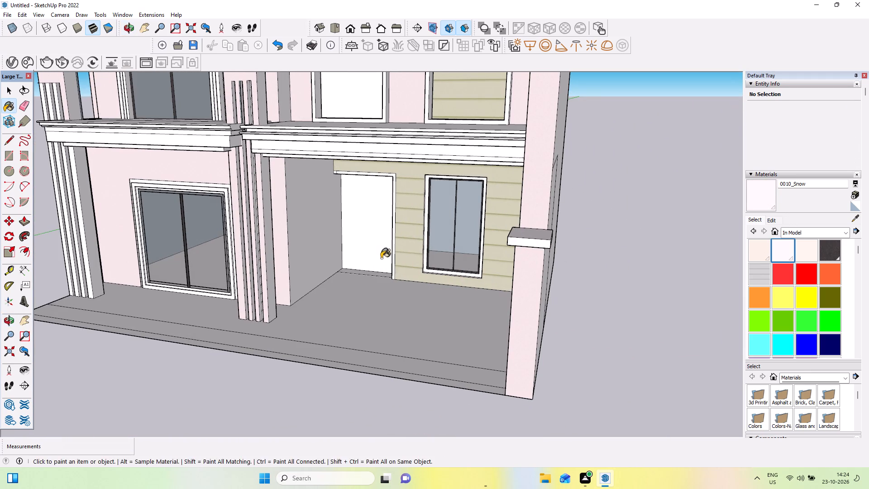
# Compare the whole modelled facade with the reference photo, examining the front boundary wall area.
pyautogui.moveTo(407, 268); pyautogui.dragTo(491, 290, button='middle')
pyautogui.scroll(-9, 491, 290)
pyautogui.moveTo(448, 214); pyautogui.dragTo(451, 156, button='middle')
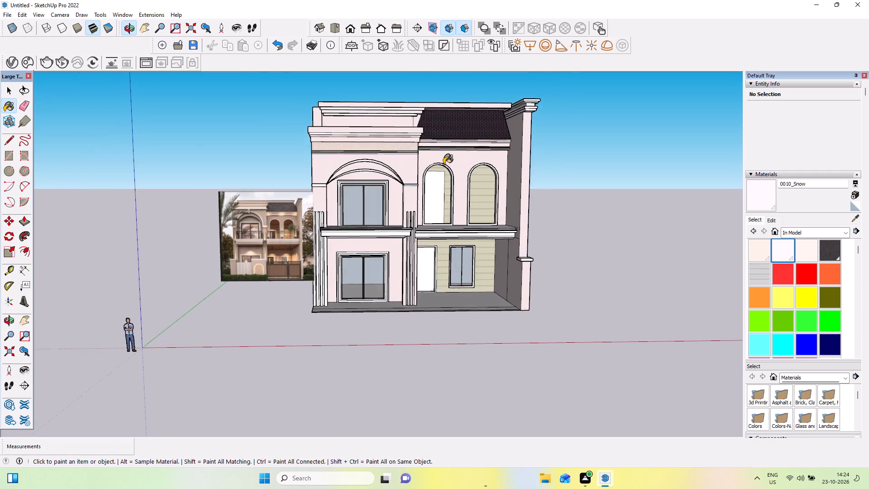
pyautogui.scroll(3, 444, 164)
pyautogui.moveTo(441, 217); pyautogui.dragTo(457, 228, button='middle')
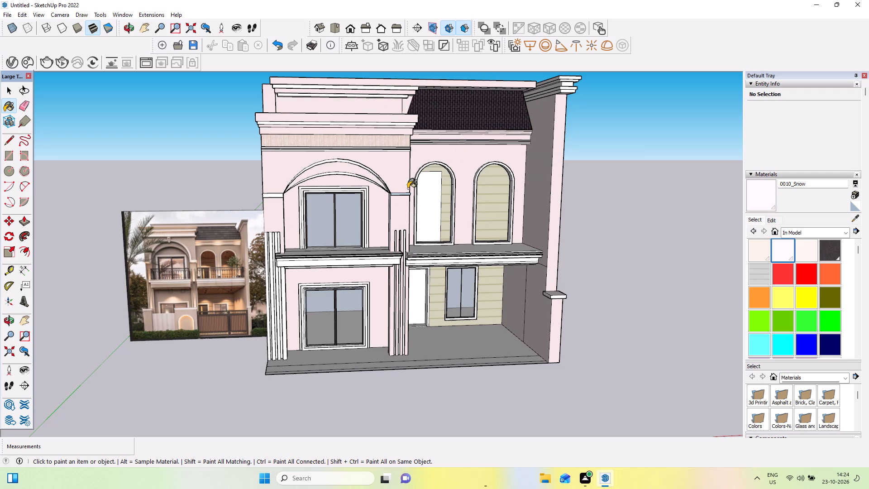
pyautogui.moveTo(305, 355); pyautogui.dragTo(314, 336, button='middle')
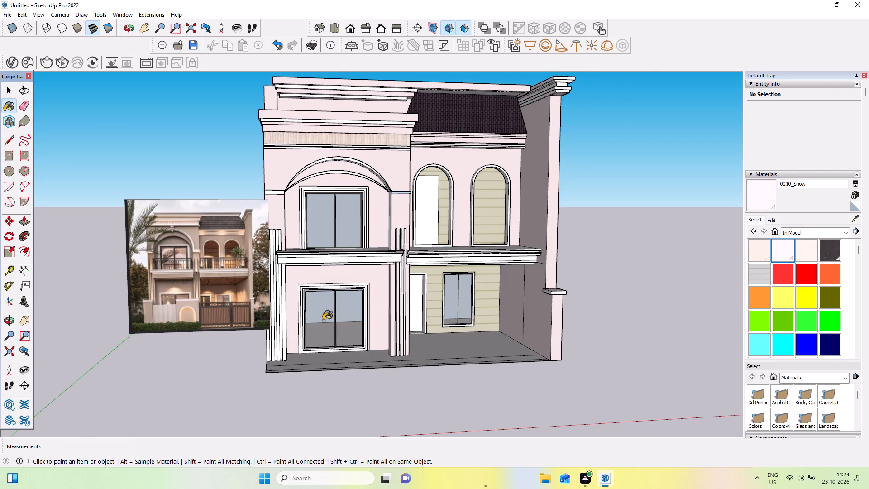
pyautogui.scroll(3, 323, 320)
pyautogui.scroll(-2, 324, 323)
pyautogui.moveTo(352, 336); pyautogui.dragTo(359, 351, button='middle')
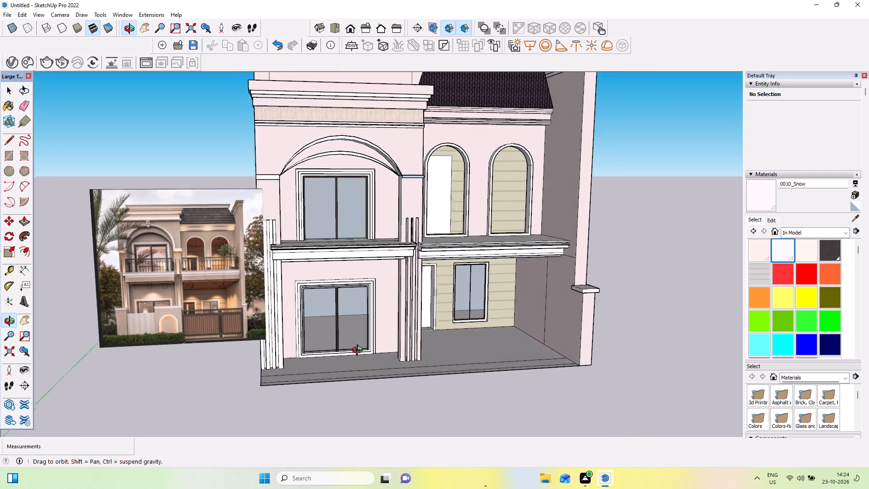
pyautogui.moveTo(359, 351); pyautogui.dragTo(363, 364, button='middle')
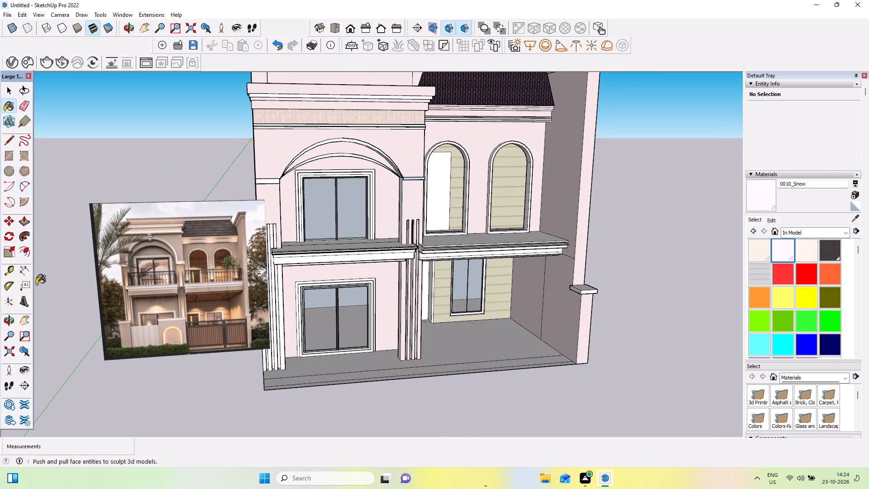
pyautogui.moveTo(284, 375); pyautogui.dragTo(288, 393, button='middle')
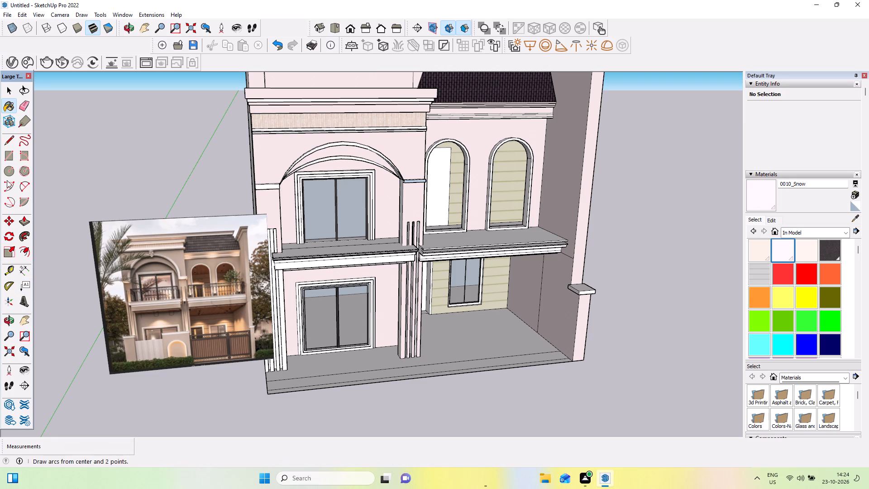
# Draw a line about 2' 9" long across the slab's front strip, in line with the central fluted pilaster.
pyautogui.click(8, 141)
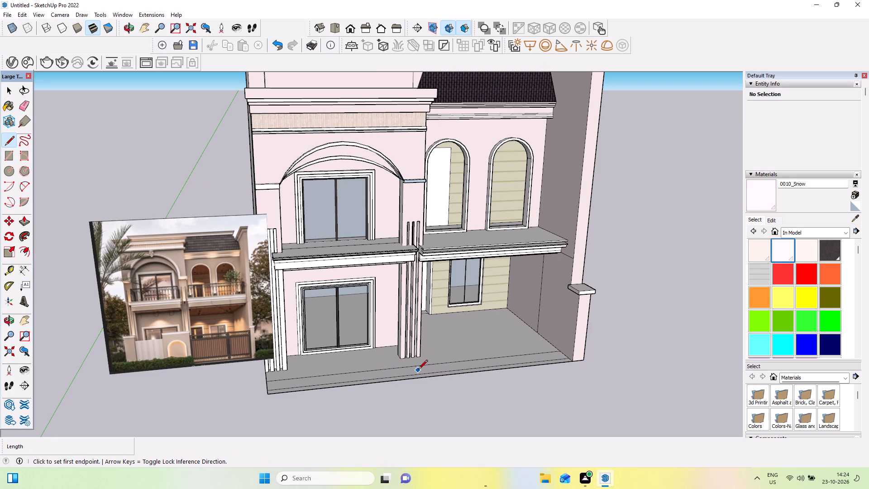
pyautogui.click(415, 367)
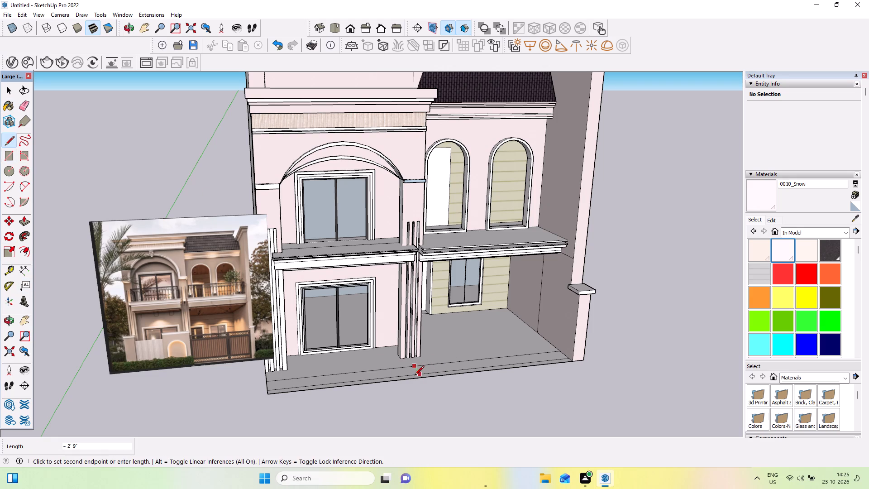
pyautogui.click(415, 377)
pyautogui.moveTo(430, 385); pyautogui.dragTo(434, 395, button='middle')
# Pull up the front strip before the large ground-floor window to form a solid front boundary wall.
pyautogui.moveTo(248, 372); pyautogui.dragTo(252, 380, button='middle')
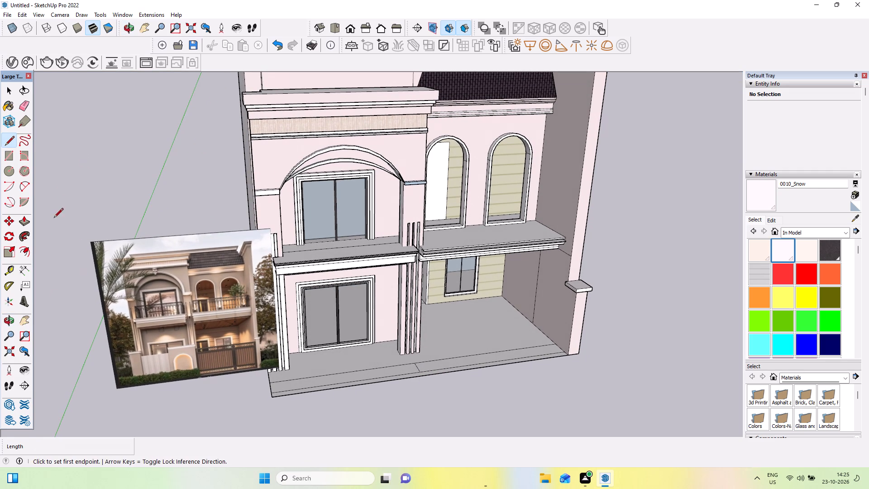
pyautogui.click(26, 221)
pyautogui.moveTo(322, 384); pyautogui.dragTo(325, 355)
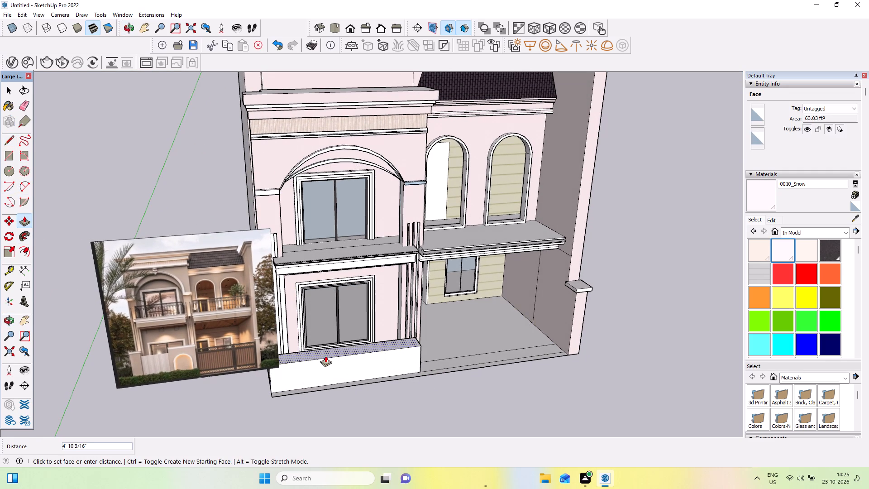
pyautogui.moveTo(325, 355); pyautogui.dragTo(328, 346)
pyautogui.moveTo(349, 354); pyautogui.dragTo(346, 342, button='middle')
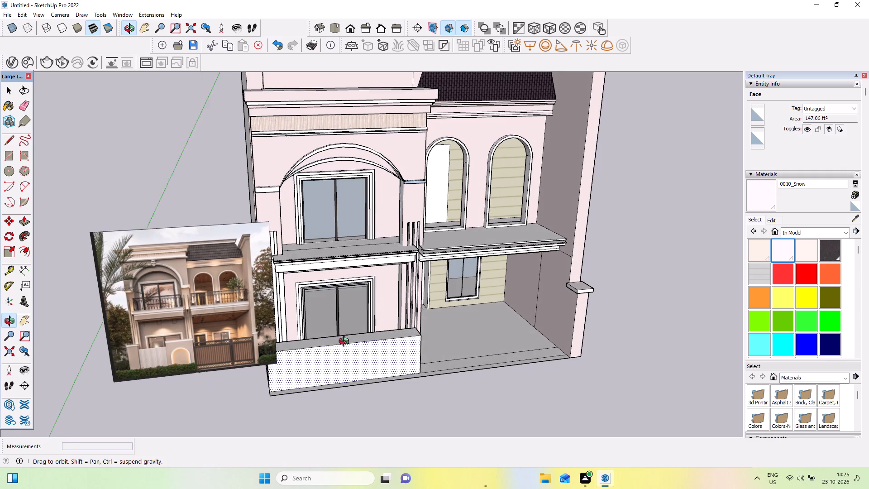
pyautogui.moveTo(346, 342); pyautogui.dragTo(349, 325, button='middle')
# Thin the front boundary wall by pushing its back face in about 1' 8 1/8".
pyautogui.moveTo(413, 327); pyautogui.dragTo(577, 365, button='middle')
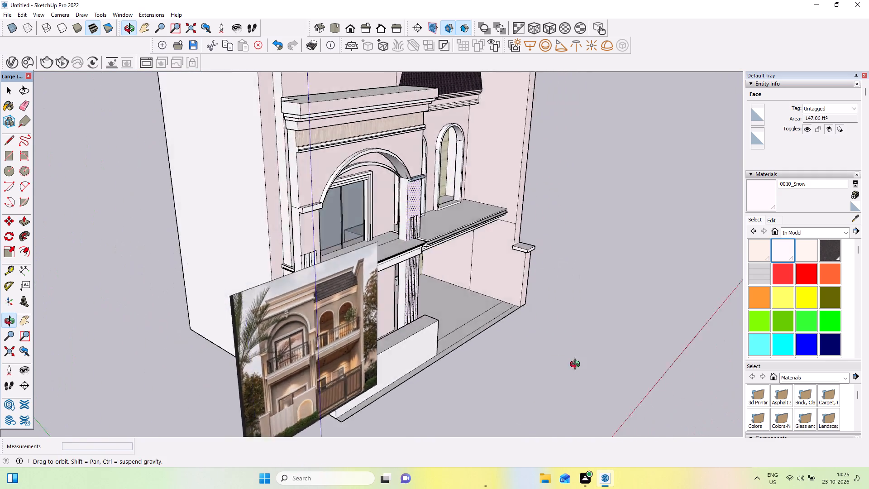
pyautogui.moveTo(577, 365); pyautogui.dragTo(744, 387, button='middle')
pyautogui.scroll(4, 423, 406)
pyautogui.moveTo(432, 376); pyautogui.dragTo(433, 376)
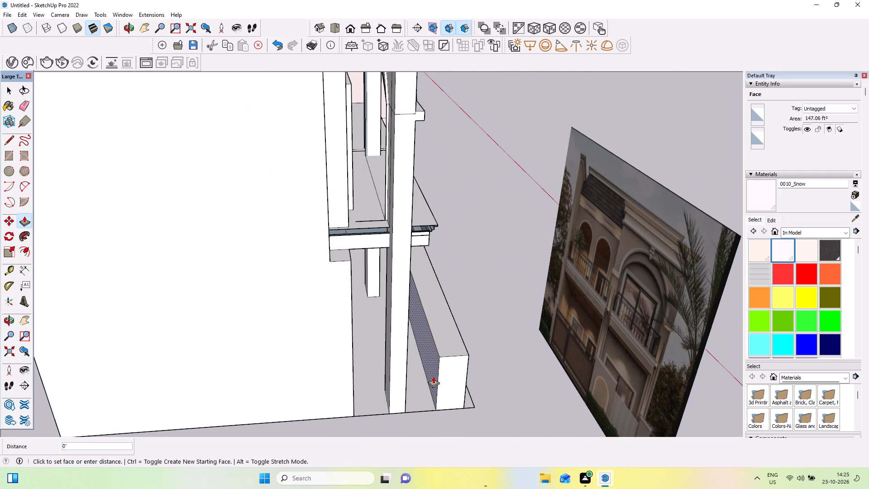
pyautogui.moveTo(433, 376); pyautogui.dragTo(449, 376)
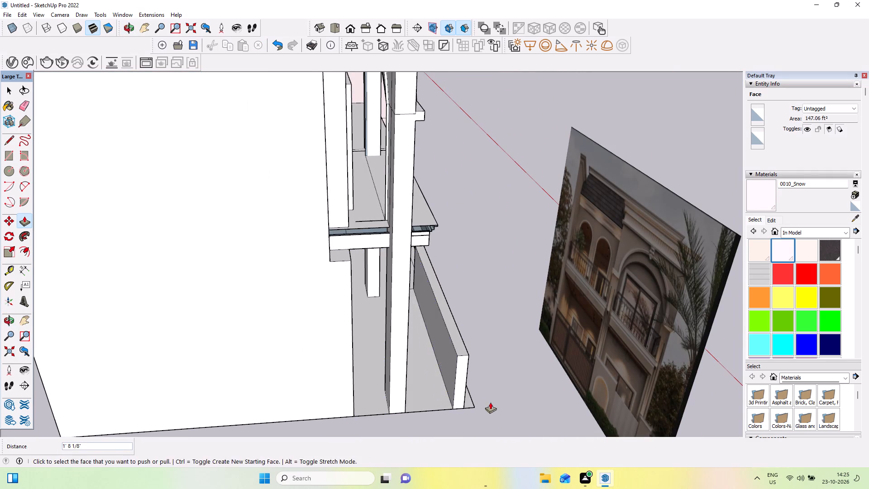
# Raise the top face of the thinned front boundary wall slightly.
pyautogui.moveTo(490, 402); pyautogui.dragTo(121, 368, button='middle')
pyautogui.scroll(-3, 334, 314)
pyautogui.moveTo(355, 318); pyautogui.dragTo(356, 303, button='middle')
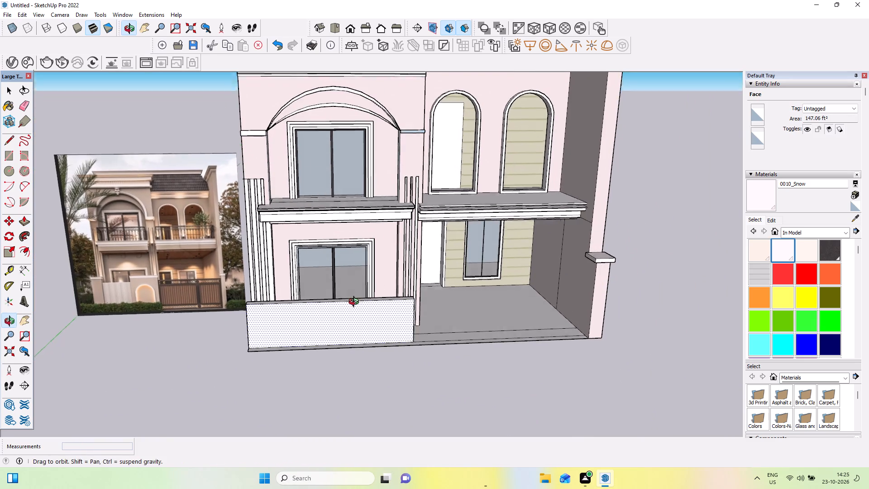
pyautogui.moveTo(356, 303); pyautogui.dragTo(358, 293, button='middle')
pyautogui.scroll(3, 352, 287)
pyautogui.moveTo(360, 298); pyautogui.dragTo(369, 343, button='middle')
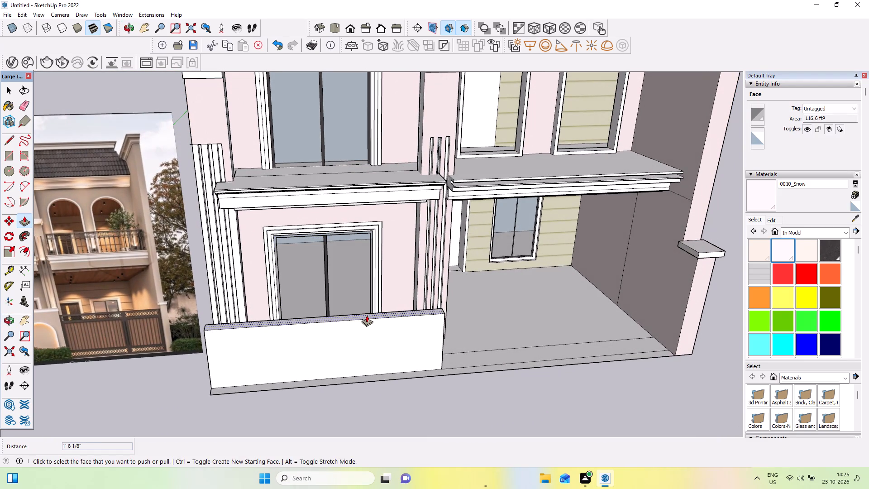
pyautogui.moveTo(367, 315); pyautogui.dragTo(369, 307)
pyautogui.scroll(-3, 411, 313)
pyautogui.moveTo(411, 321); pyautogui.dragTo(412, 315, button='middle')
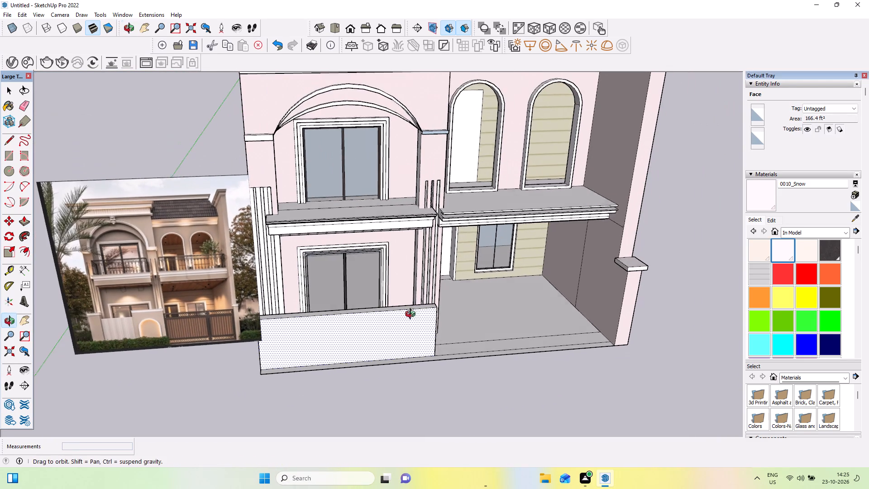
# Draw a full-height rectangle about 3' 8 9/16" wide on the boundary wall's front face, at the end away from the open porch.
pyautogui.moveTo(412, 315); pyautogui.dragTo(419, 291, button='middle')
pyautogui.click(6, 155)
pyautogui.moveTo(417, 304); pyautogui.dragTo(376, 323, button='middle')
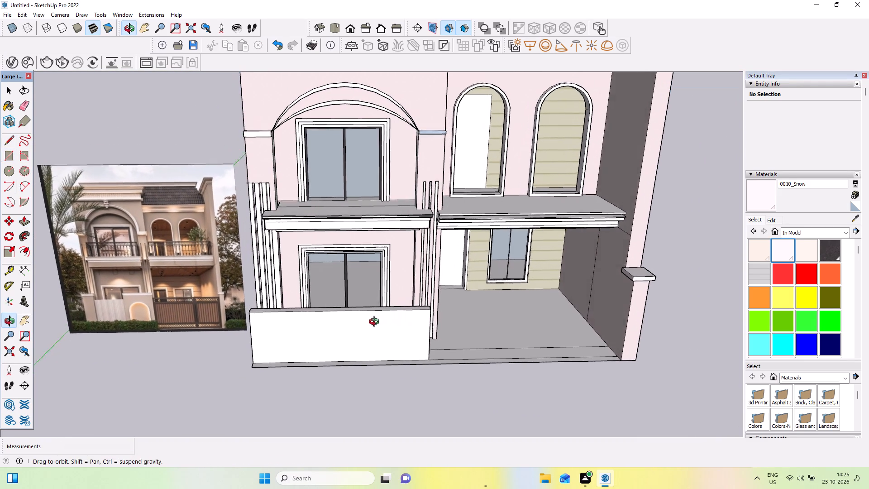
pyautogui.moveTo(376, 323); pyautogui.dragTo(373, 324, button='middle')
pyautogui.click(250, 360)
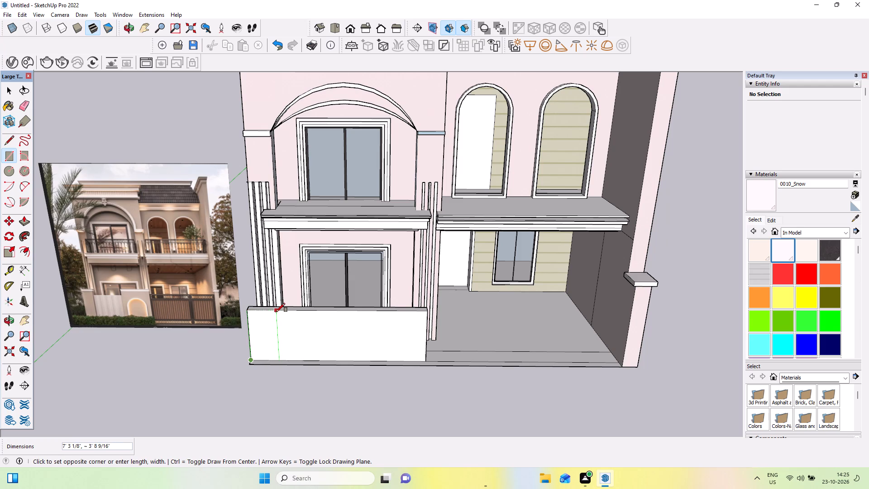
pyautogui.click(276, 311)
# Draw a matching rectangle about 3' 8 9/16" by 1' 7/8" on the wall's top face above that end section.
pyautogui.moveTo(304, 349); pyautogui.dragTo(298, 402, button='middle')
pyautogui.scroll(3, 270, 303)
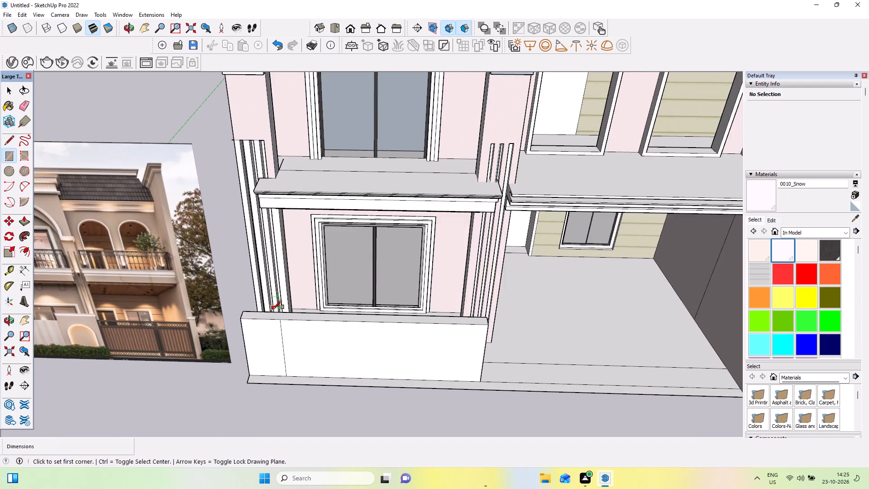
pyautogui.scroll(2, 273, 309)
pyautogui.click(285, 322)
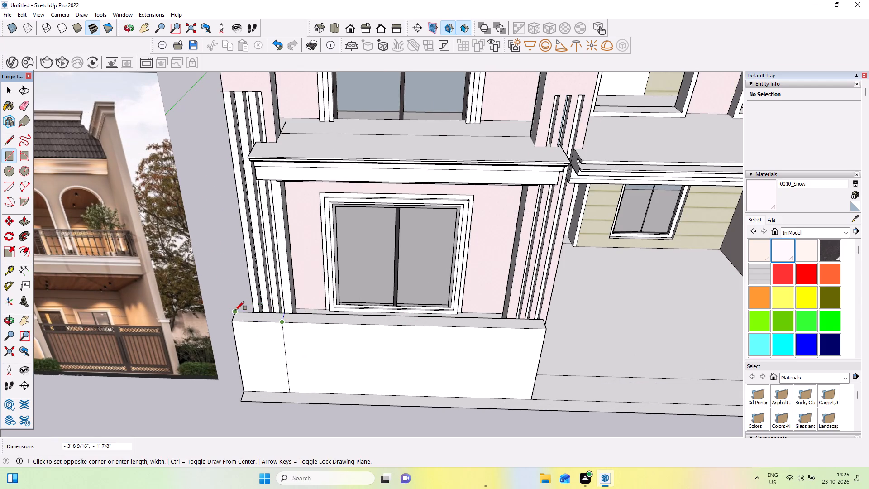
pyautogui.click(235, 310)
# Draw lines just below the end section's top, about 3' 8 9/16" across its front and about 1' 7/8" across its end face.
pyautogui.moveTo(316, 336); pyautogui.dragTo(324, 350, button='middle')
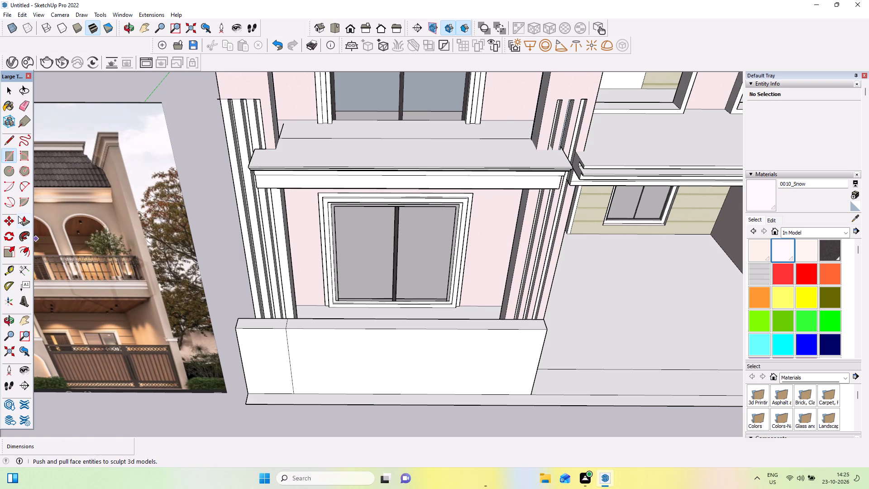
pyautogui.click(7, 151)
pyautogui.moveTo(219, 308); pyautogui.dragTo(264, 215, button='middle')
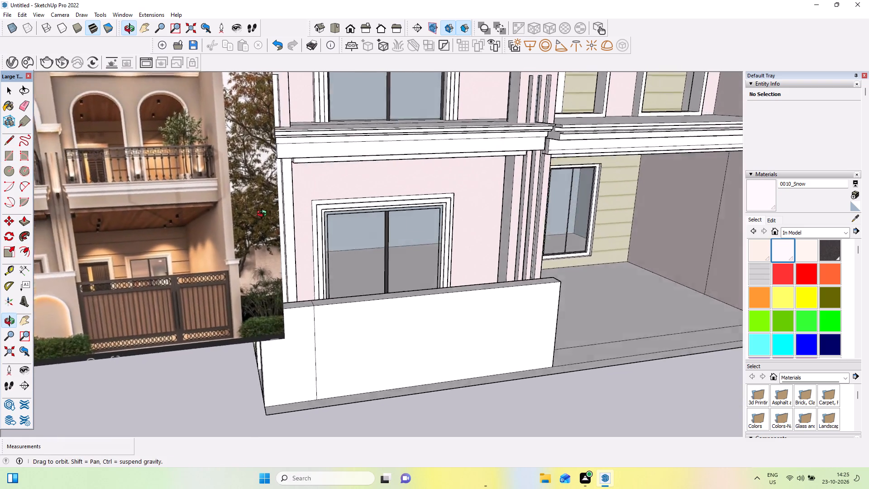
pyautogui.moveTo(264, 215); pyautogui.dragTo(236, 217, button='middle')
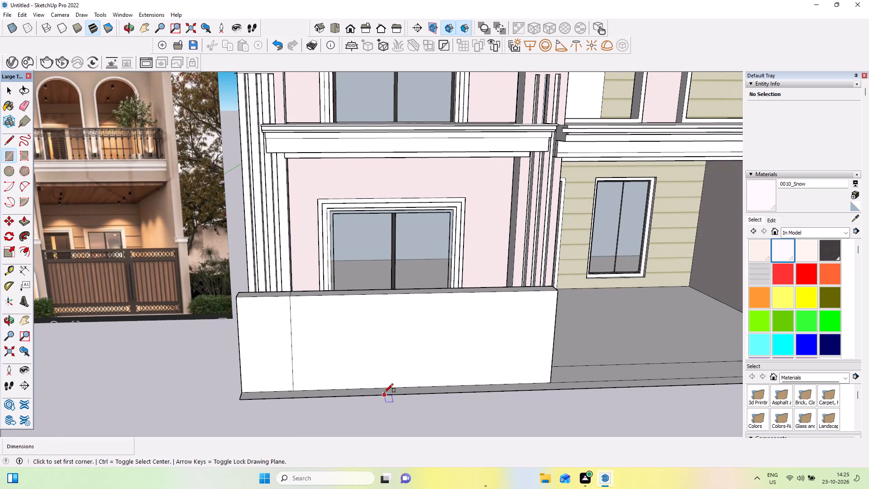
pyautogui.scroll(-2, 384, 393)
pyautogui.moveTo(384, 393); pyautogui.dragTo(343, 367, button='middle')
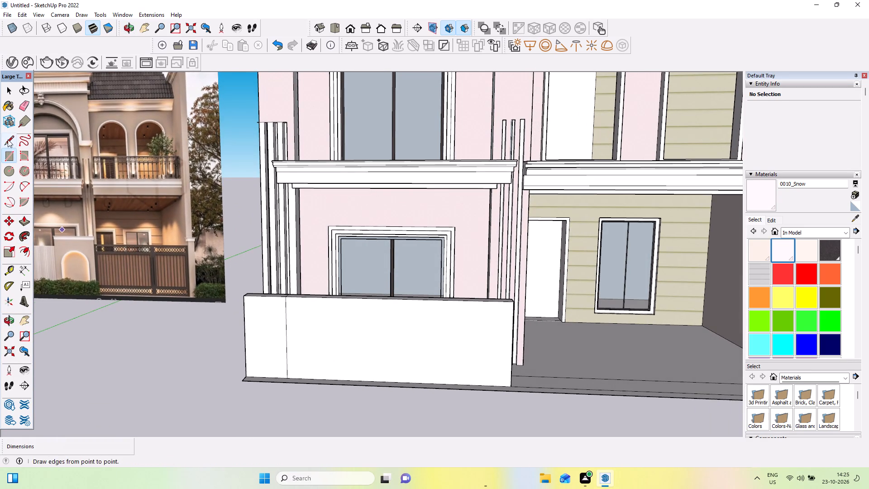
pyautogui.click(8, 139)
pyautogui.click(287, 305)
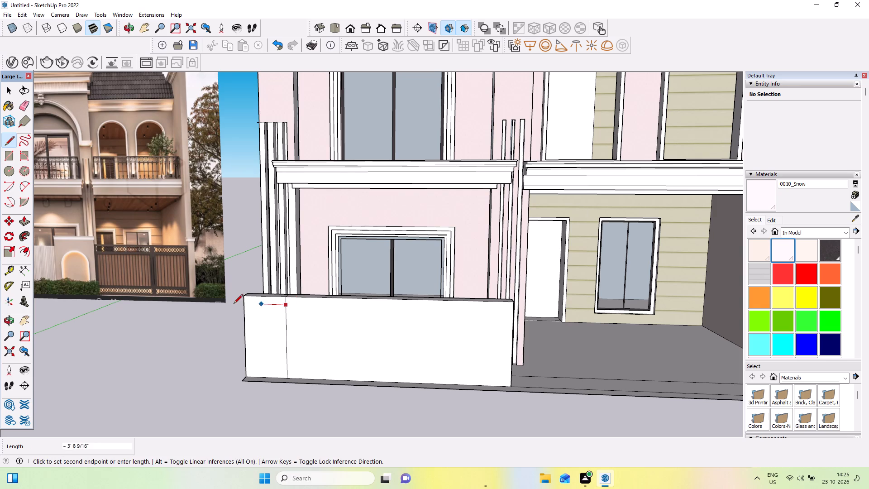
pyautogui.click(248, 303)
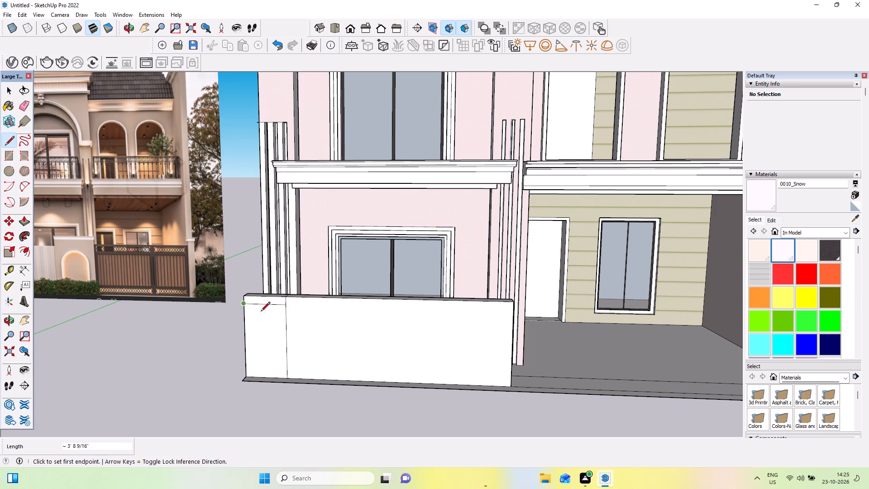
pyautogui.moveTo(331, 334); pyautogui.dragTo(689, 363, button='middle')
pyautogui.scroll(4, 471, 344)
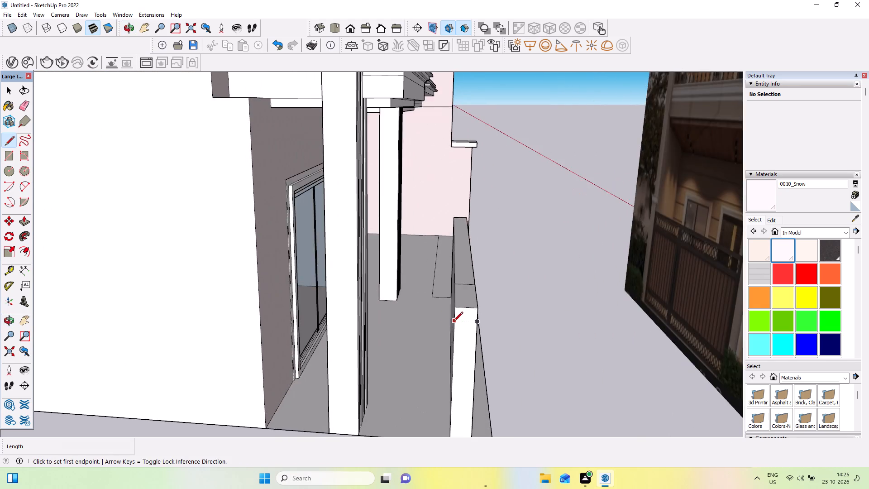
pyautogui.moveTo(454, 322); pyautogui.dragTo(416, 322, button='middle')
pyautogui.click(427, 327)
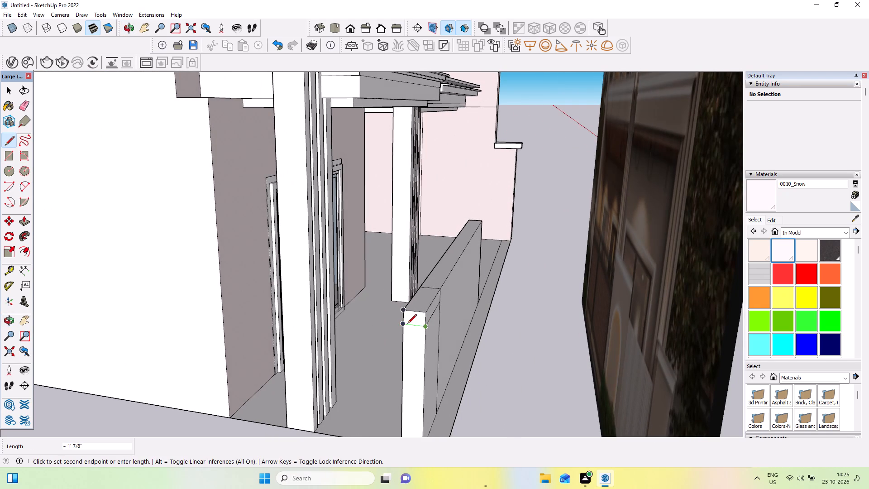
pyautogui.click(407, 324)
# Pull out the top band on the end section's front and by about 7 9/16" on its end face, forming a projecting cap.
pyautogui.moveTo(462, 337); pyautogui.dragTo(287, 364, button='middle')
pyautogui.scroll(-4, 439, 316)
pyautogui.moveTo(462, 325); pyautogui.dragTo(435, 331, button='middle')
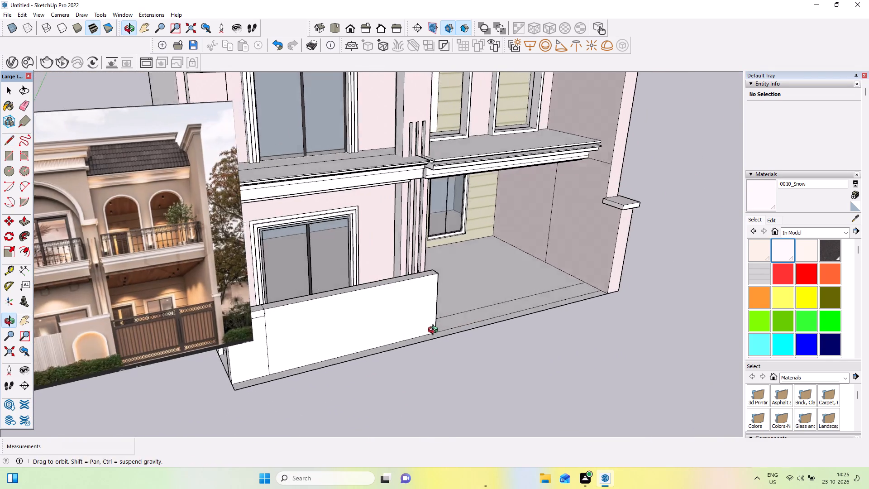
pyautogui.moveTo(435, 331); pyautogui.dragTo(434, 331, button='middle')
pyautogui.scroll(-4, 434, 331)
pyautogui.moveTo(342, 337); pyautogui.dragTo(272, 332, button='middle')
pyautogui.scroll(9, 277, 305)
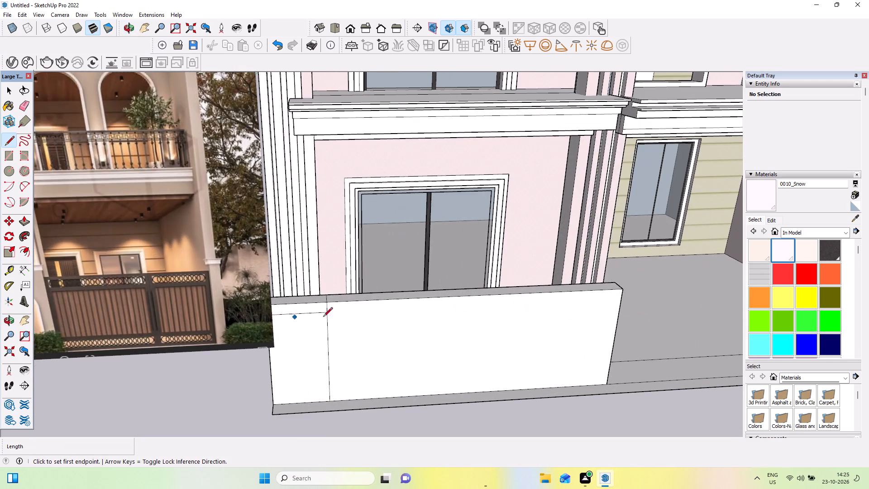
pyautogui.scroll(-3, 359, 315)
pyautogui.click(21, 219)
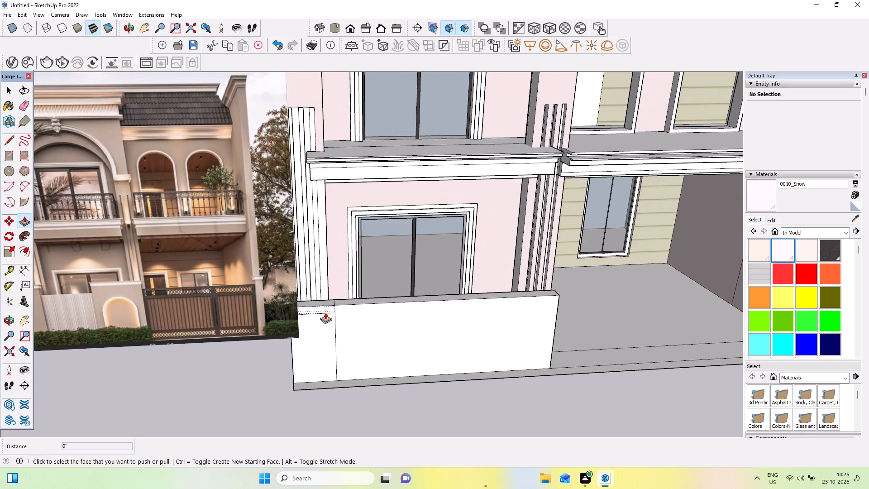
pyautogui.click(325, 311)
pyautogui.moveTo(388, 311); pyautogui.dragTo(573, 272, button='middle')
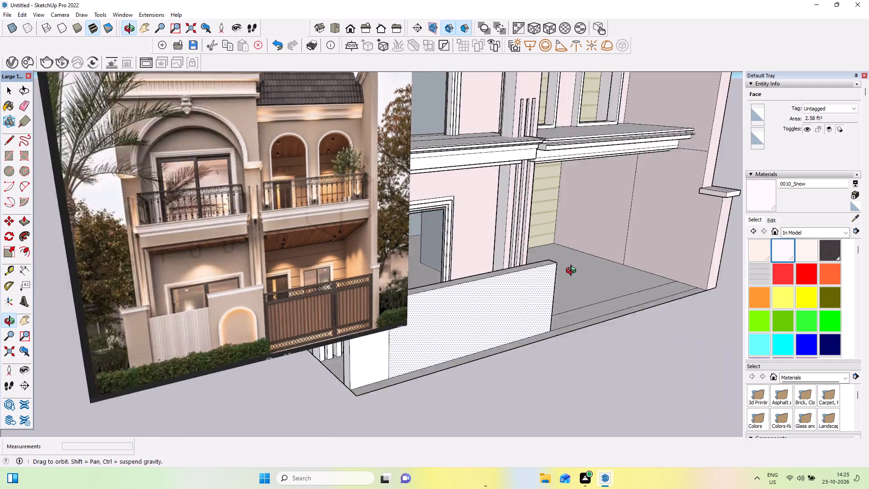
pyautogui.moveTo(573, 272); pyautogui.dragTo(685, 258, button='middle')
pyautogui.scroll(4, 467, 269)
pyautogui.click(469, 281)
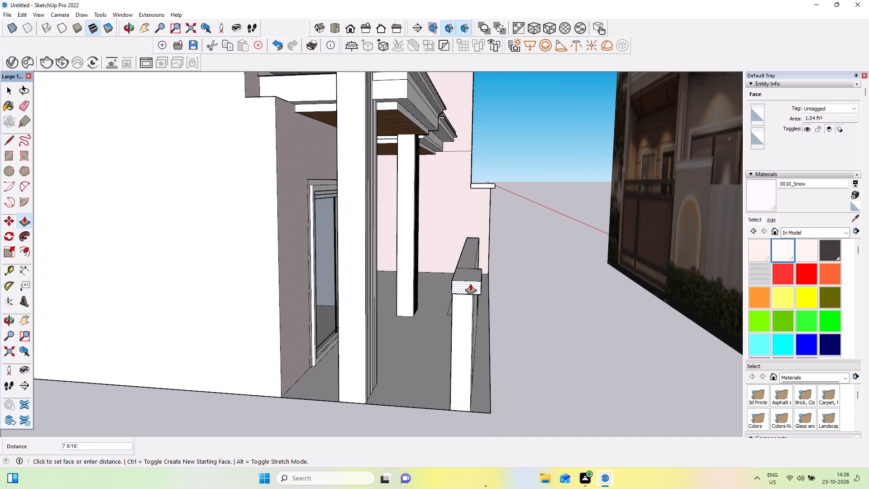
# Draw a line across the boundary wall's top face, from front to back, between the capped end section and the porch end.
pyautogui.moveTo(526, 312); pyautogui.dragTo(234, 326, button='middle')
pyautogui.scroll(-2, 246, 322)
pyautogui.scroll(-8, 416, 274)
pyautogui.moveTo(378, 271); pyautogui.dragTo(386, 326, button='middle')
pyautogui.scroll(-2, 374, 293)
pyautogui.moveTo(405, 296); pyautogui.dragTo(406, 277, button='middle')
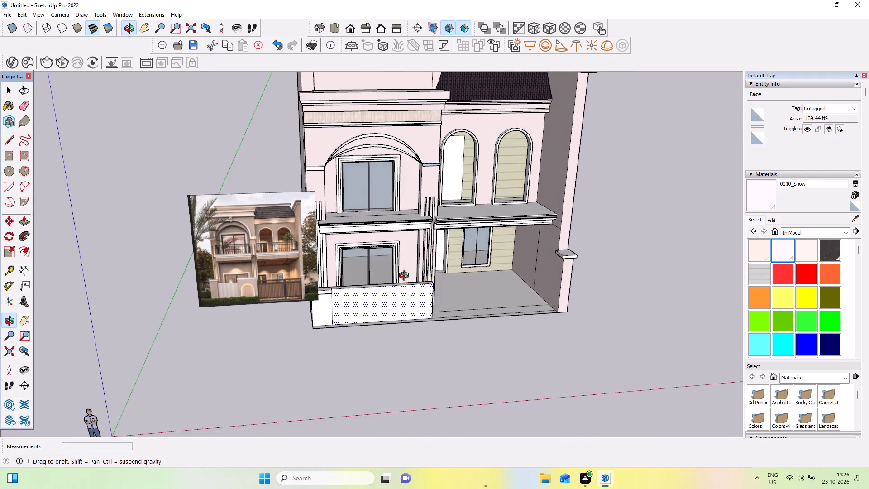
pyautogui.moveTo(406, 277); pyautogui.dragTo(408, 269, button='middle')
pyautogui.scroll(3, 402, 268)
pyautogui.middleClick(405, 276)
pyautogui.moveTo(388, 307); pyautogui.dragTo(388, 324, button='middle')
pyautogui.click(7, 143)
pyautogui.moveTo(409, 275); pyautogui.dragTo(413, 327, button='middle')
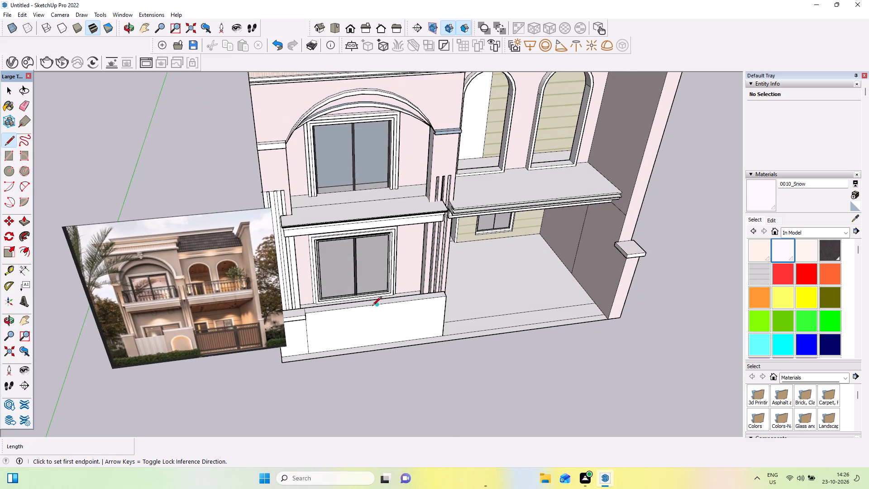
pyautogui.scroll(2, 355, 306)
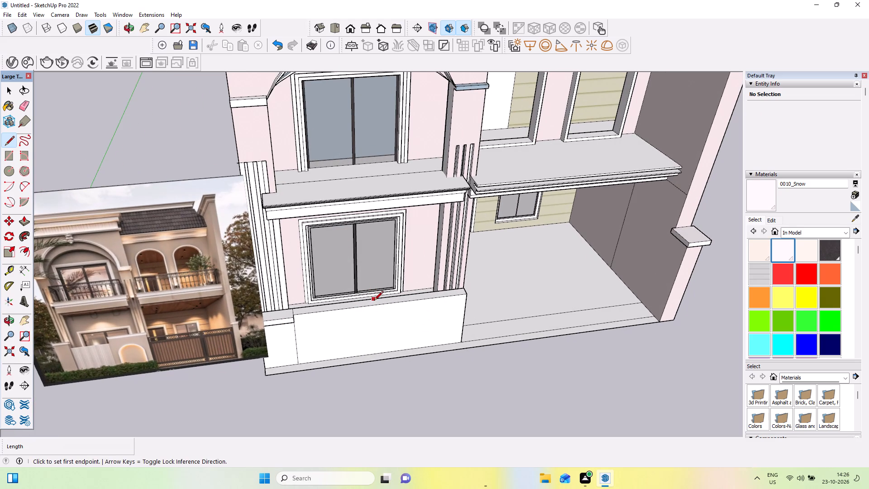
pyautogui.click(374, 301)
pyautogui.click(375, 307)
# Lower the wall top between the capped section and the dividing line by about 1' 2 7/16", plus a further 5 7/16".
pyautogui.moveTo(417, 325); pyautogui.dragTo(382, 332, button='middle')
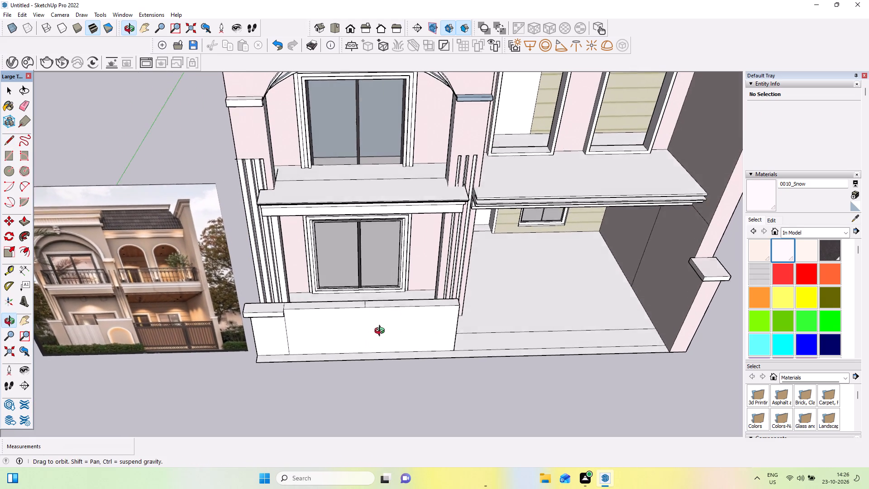
pyautogui.moveTo(382, 332); pyautogui.dragTo(382, 329, button='middle')
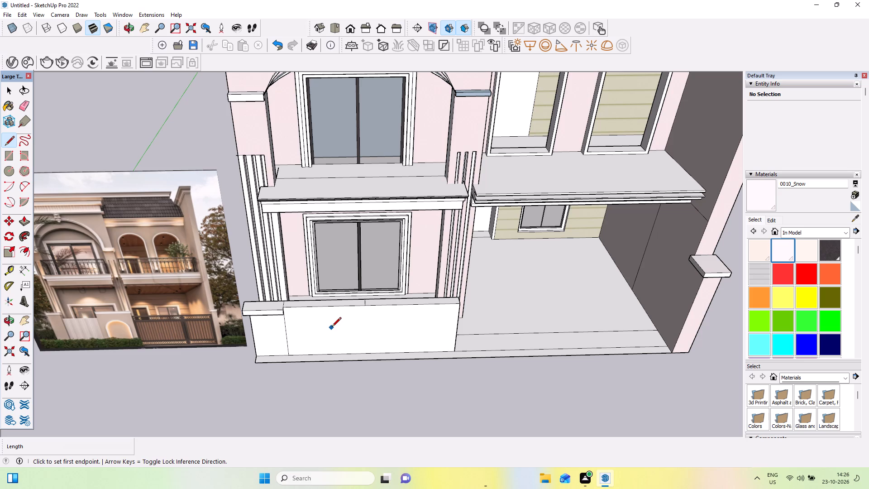
pyautogui.moveTo(382, 208); pyautogui.dragTo(430, 150, button='middle')
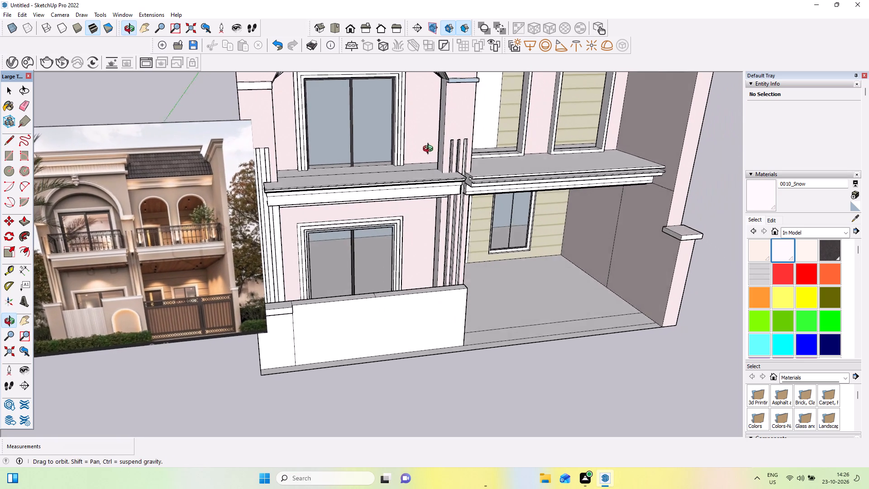
pyautogui.moveTo(430, 150); pyautogui.dragTo(431, 150, button='middle')
pyautogui.moveTo(353, 299); pyautogui.dragTo(359, 315, button='middle')
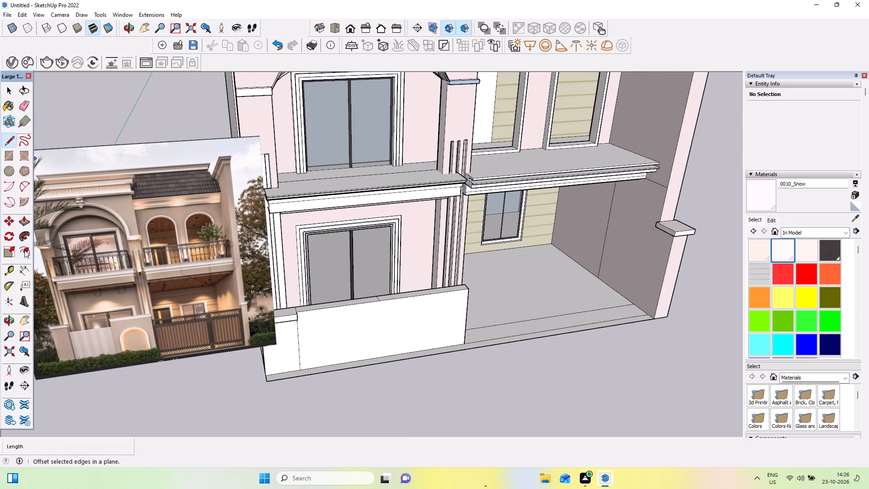
pyautogui.click(26, 223)
pyautogui.moveTo(411, 288); pyautogui.dragTo(354, 321, button='middle')
pyautogui.moveTo(329, 305); pyautogui.dragTo(330, 313)
pyautogui.moveTo(431, 314); pyautogui.dragTo(468, 236, button='middle')
pyautogui.scroll(2, 321, 321)
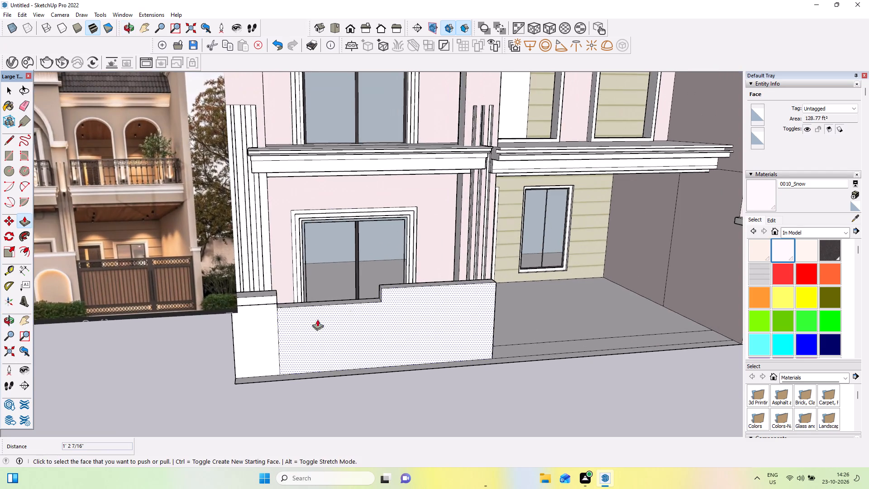
pyautogui.moveTo(350, 311); pyautogui.dragTo(278, 345, button='middle')
pyautogui.moveTo(305, 309); pyautogui.dragTo(305, 313)
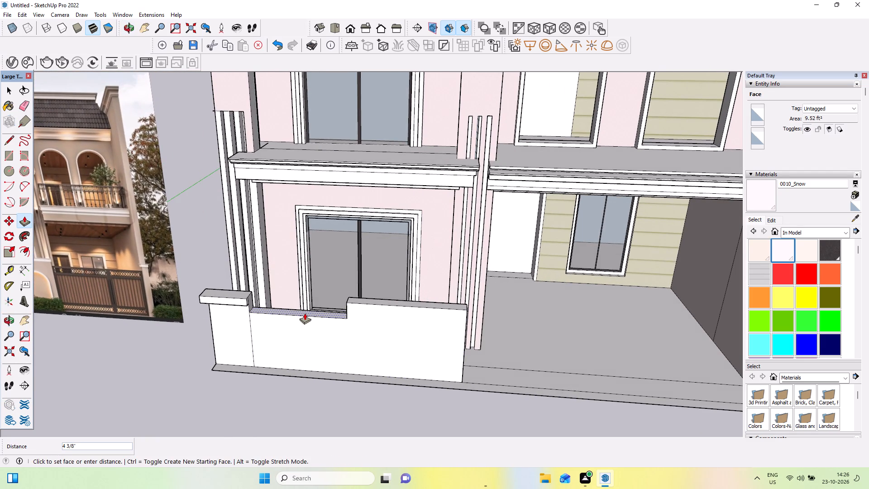
pyautogui.moveTo(305, 313); pyautogui.dragTo(305, 314)
# Draw a horizontal line across the front face of the taller wall section beside the porch, just below its top edge.
pyautogui.scroll(-3, 431, 328)
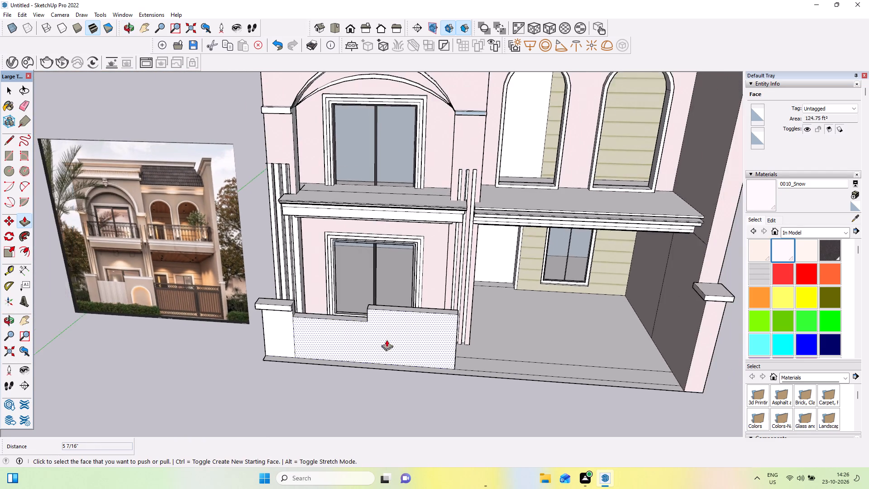
pyautogui.moveTo(387, 340); pyautogui.dragTo(431, 294, button='middle')
pyautogui.scroll(-3, 431, 294)
pyautogui.moveTo(437, 309); pyautogui.dragTo(431, 297, button='middle')
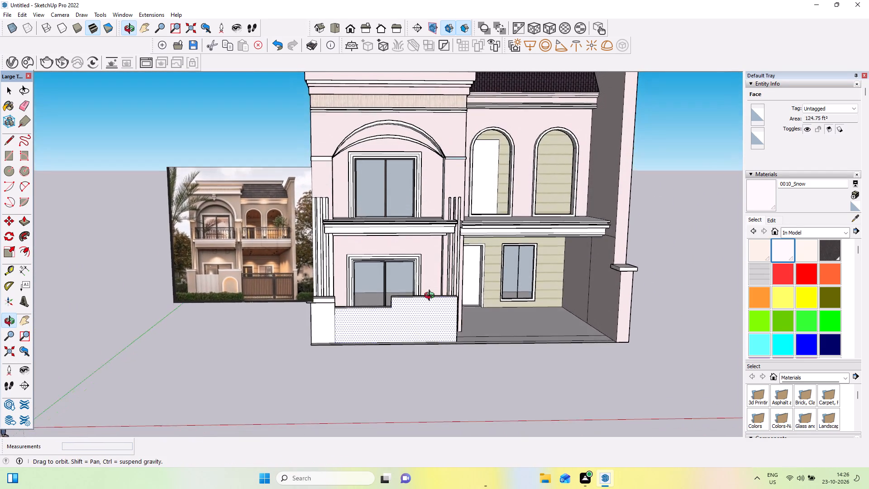
pyautogui.moveTo(431, 297); pyautogui.dragTo(433, 292, button='middle')
pyautogui.scroll(8, 407, 297)
pyautogui.moveTo(410, 313); pyautogui.dragTo(409, 320, button='middle')
pyautogui.scroll(-1, 407, 300)
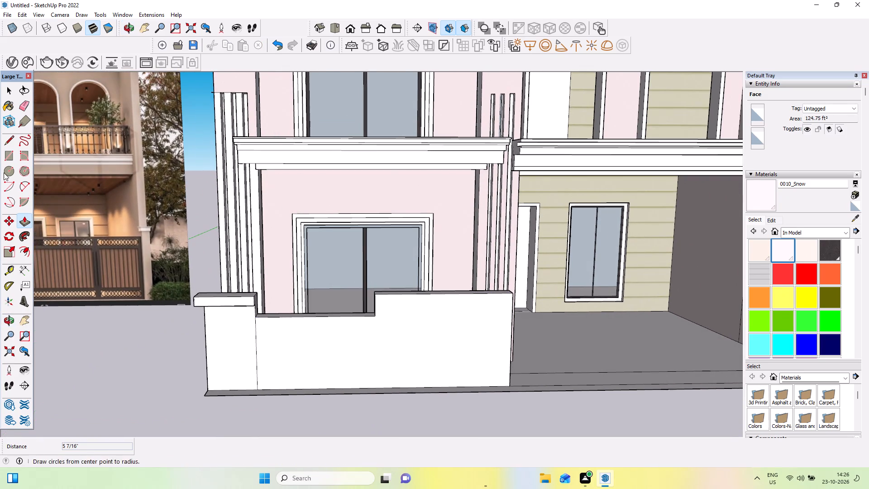
pyautogui.click(12, 139)
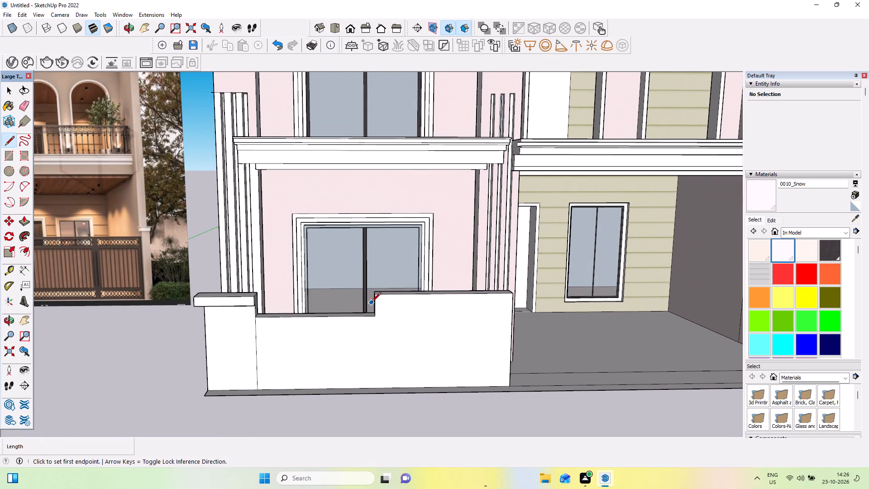
pyautogui.scroll(5, 375, 304)
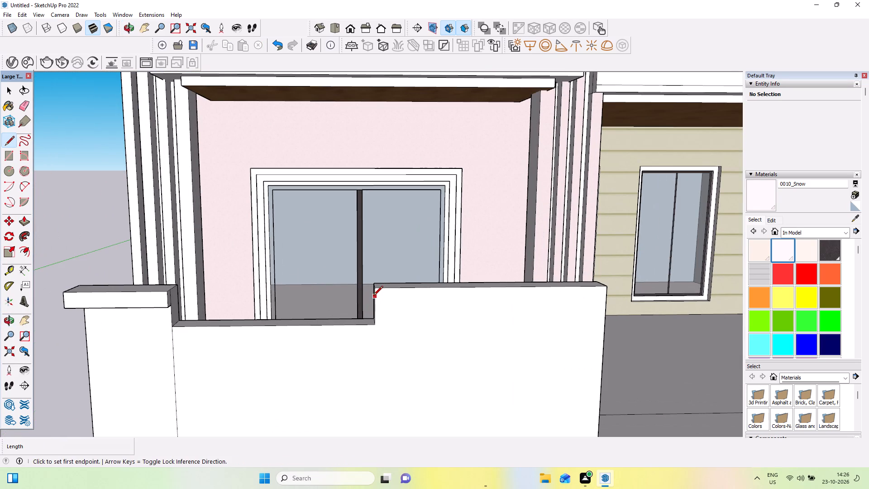
pyautogui.click(373, 296)
pyautogui.click(605, 295)
# Continue the front band line across both end faces of the taller wall section, just below its top edge.
pyautogui.moveTo(430, 336); pyautogui.dragTo(503, 367, button='middle')
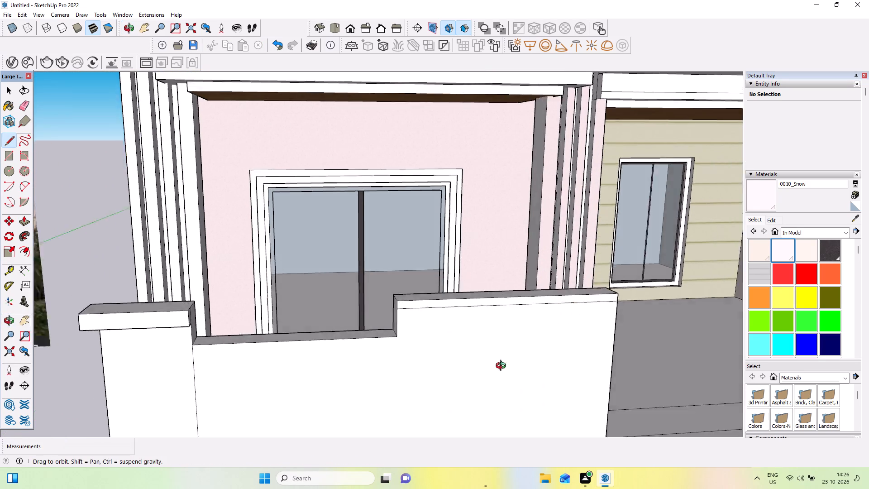
pyautogui.moveTo(503, 367); pyautogui.dragTo(557, 376, button='middle')
pyautogui.scroll(4, 506, 328)
pyautogui.click(499, 320)
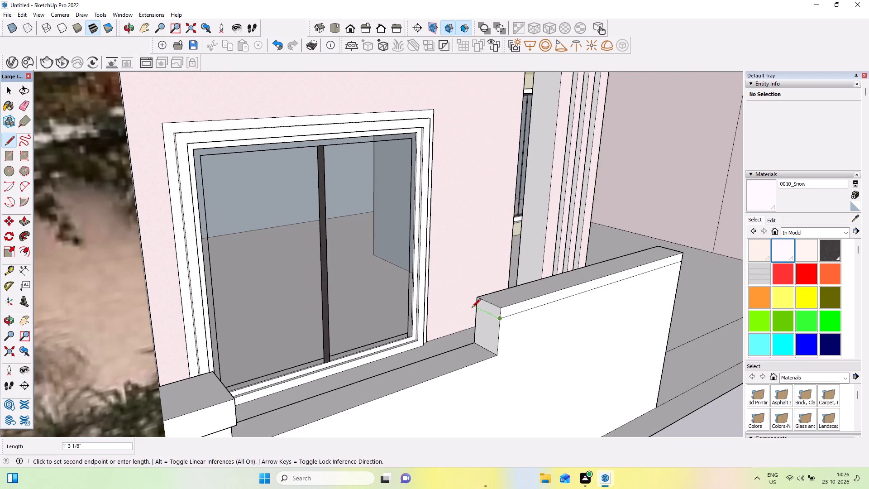
pyautogui.click(475, 308)
pyautogui.moveTo(418, 355); pyautogui.dragTo(137, 321, button='middle')
pyautogui.scroll(-2, 137, 321)
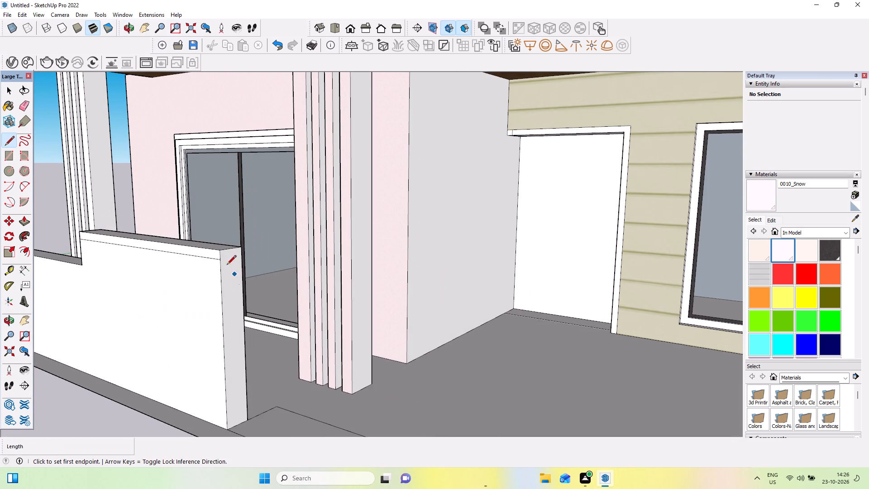
pyautogui.click(220, 262)
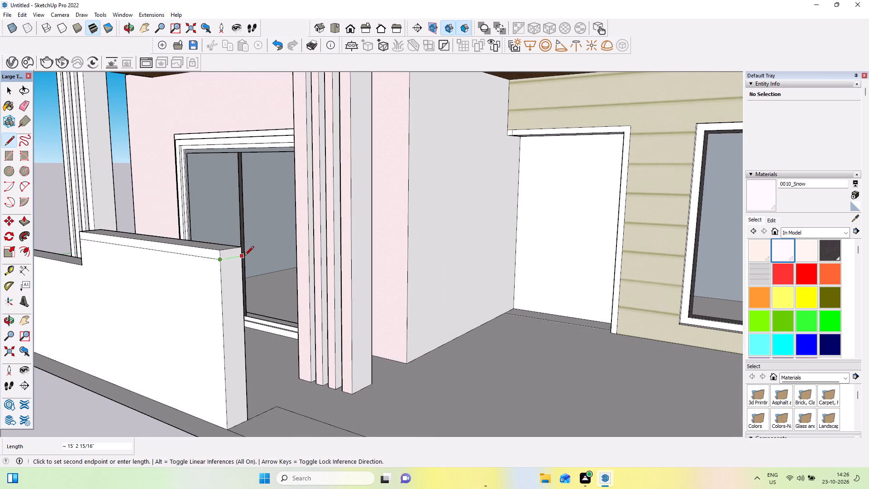
pyautogui.click(240, 255)
# Pull out the taller section's top band on its front and both ends, by about 3 13/16" at the porch end, forming a projecting cap.
pyautogui.moveTo(291, 307); pyautogui.dragTo(458, 316, button='middle')
pyautogui.scroll(-6, 461, 317)
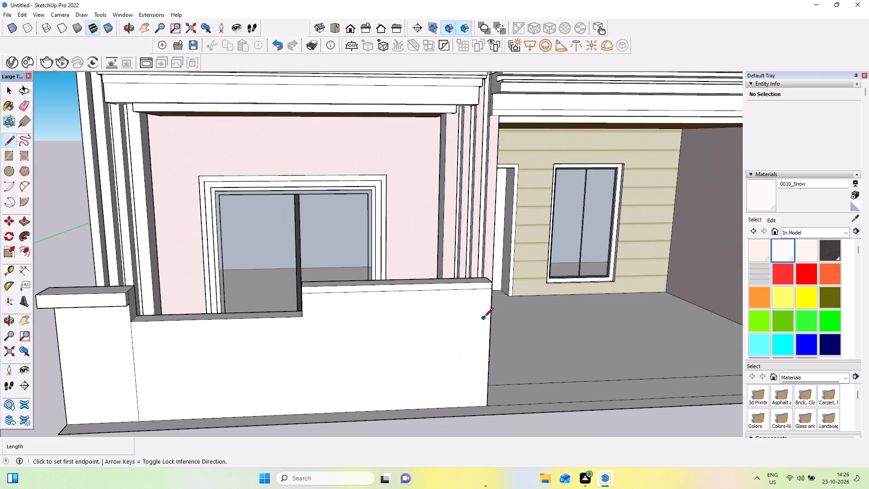
pyautogui.click(29, 220)
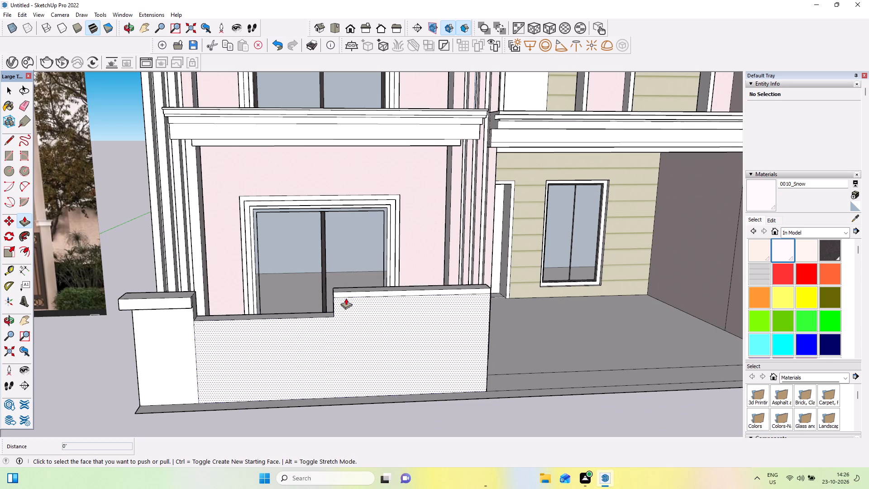
pyautogui.click(346, 293)
pyautogui.moveTo(345, 312); pyautogui.dragTo(404, 367, button='middle')
pyautogui.scroll(7, 355, 322)
pyautogui.moveTo(399, 331); pyautogui.dragTo(393, 335)
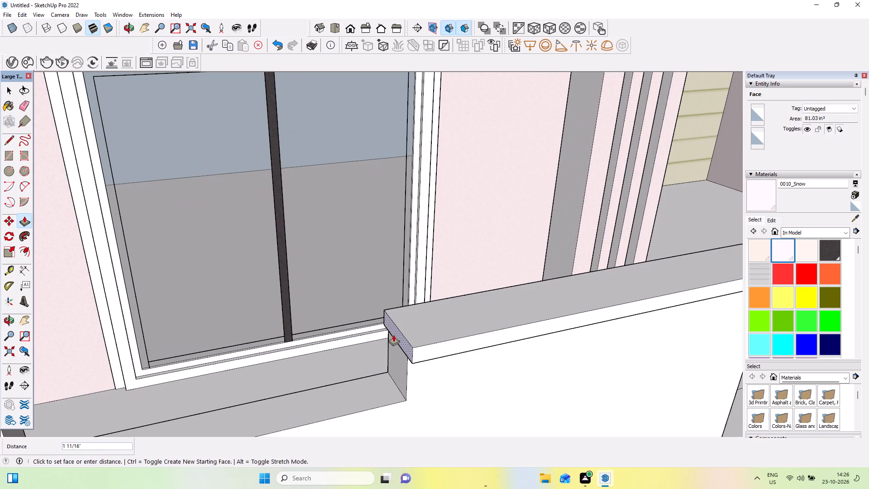
pyautogui.moveTo(393, 335); pyautogui.dragTo(393, 335)
pyautogui.scroll(-9, 181, 326)
pyautogui.moveTo(372, 341); pyautogui.dragTo(271, 341, button='middle')
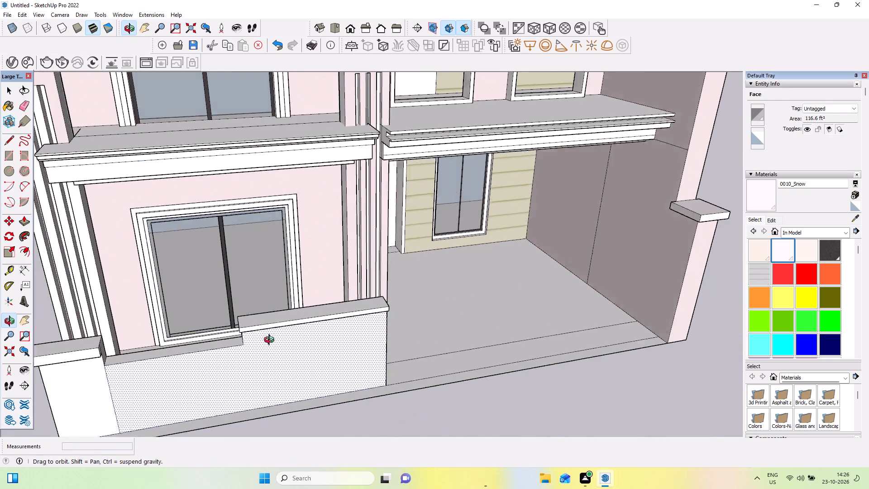
pyautogui.moveTo(271, 341); pyautogui.dragTo(140, 341, button='middle')
pyautogui.scroll(6, 304, 299)
pyautogui.moveTo(314, 292); pyautogui.dragTo(318, 297)
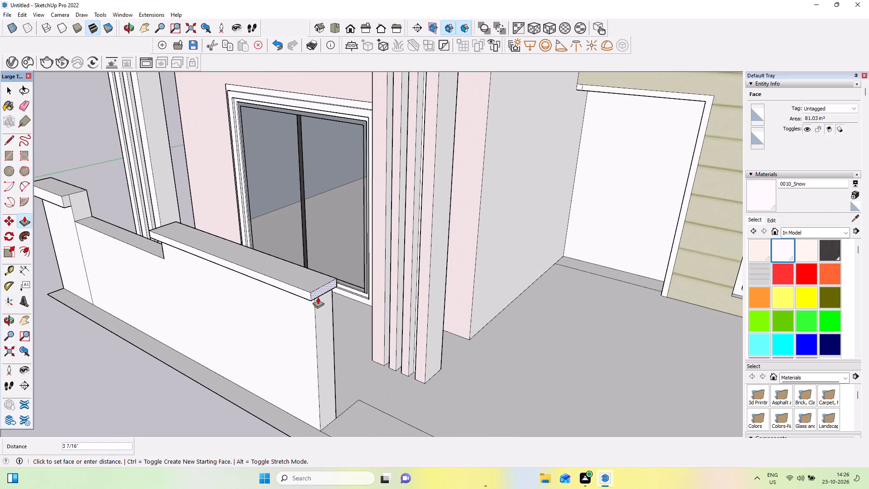
pyautogui.moveTo(318, 297); pyautogui.dragTo(318, 297)
# Draw a rectangle about 4' 4 3/8" by 4' 10 1/8" on the taller section's front face, rising from the wall's base.
pyautogui.moveTo(209, 327); pyautogui.dragTo(319, 314, button='middle')
pyautogui.scroll(-12, 319, 314)
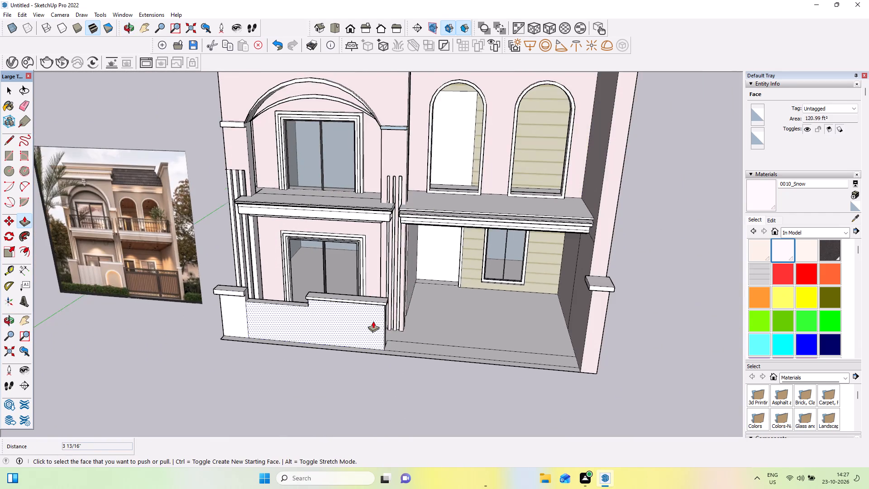
pyautogui.scroll(-3, 373, 321)
pyautogui.moveTo(330, 323); pyautogui.dragTo(367, 254, button='middle')
pyautogui.scroll(5, 329, 308)
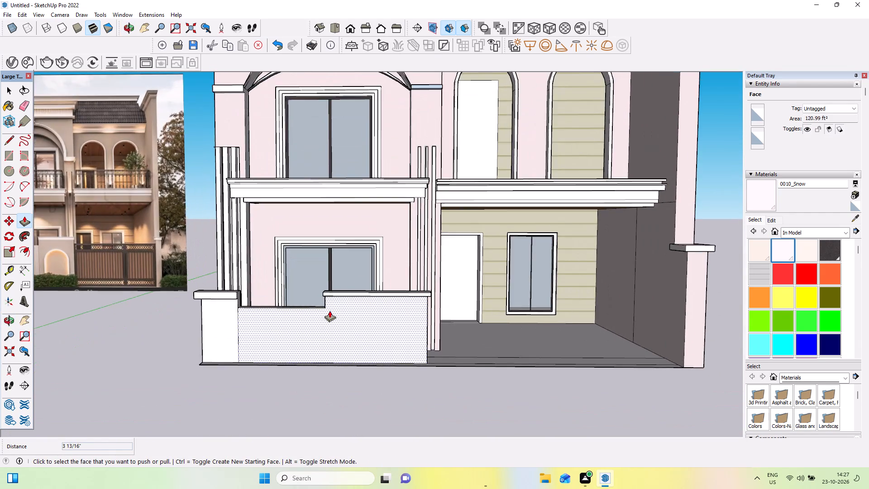
pyautogui.scroll(-4, 329, 311)
pyautogui.moveTo(330, 313); pyautogui.dragTo(350, 290, button='middle')
pyautogui.scroll(3, 350, 290)
pyautogui.moveTo(354, 306); pyautogui.dragTo(361, 320, button='middle')
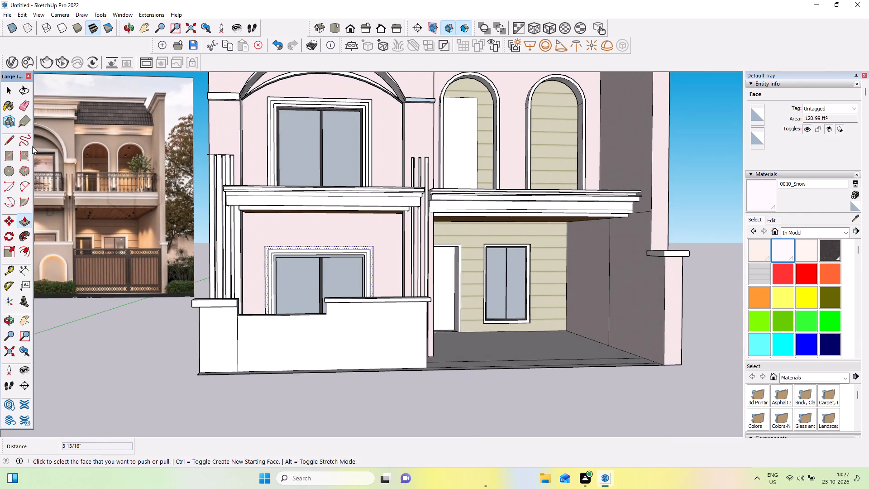
pyautogui.click(10, 153)
pyautogui.moveTo(377, 339); pyautogui.dragTo(373, 356, button='middle')
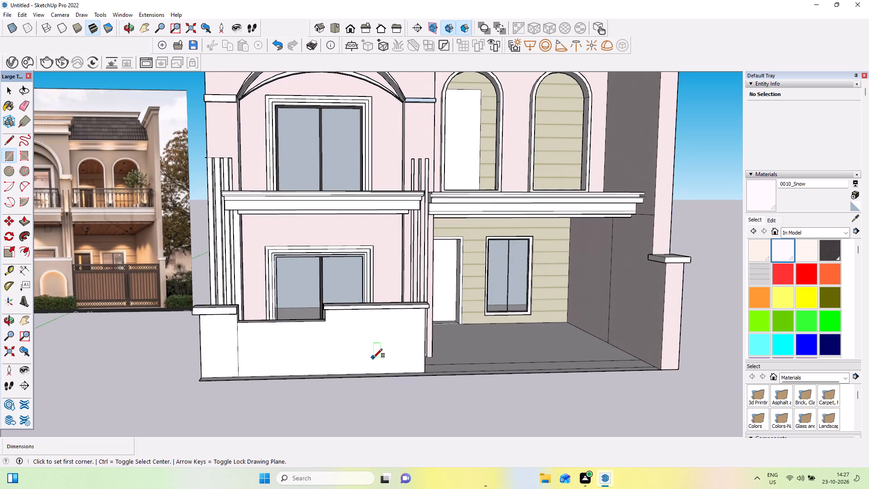
pyautogui.scroll(-2, 373, 358)
pyautogui.moveTo(375, 369); pyautogui.dragTo(373, 402, button='middle')
pyautogui.scroll(3, 366, 373)
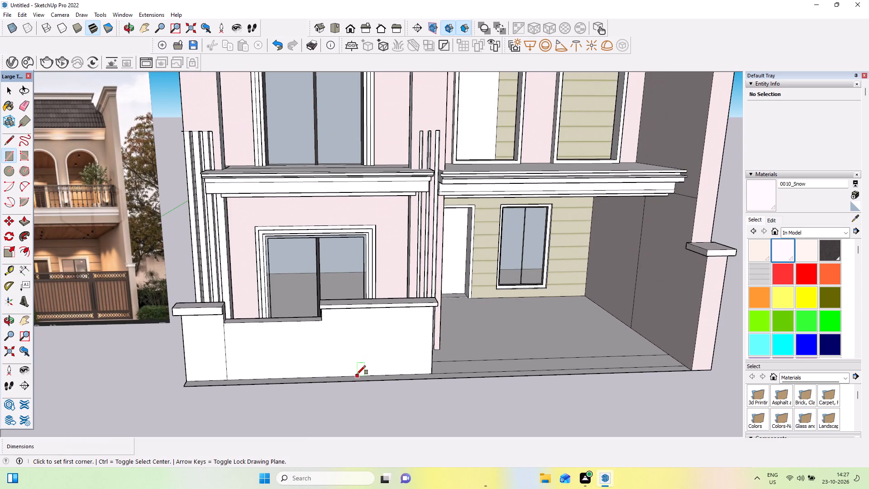
pyautogui.click(357, 374)
pyautogui.click(403, 326)
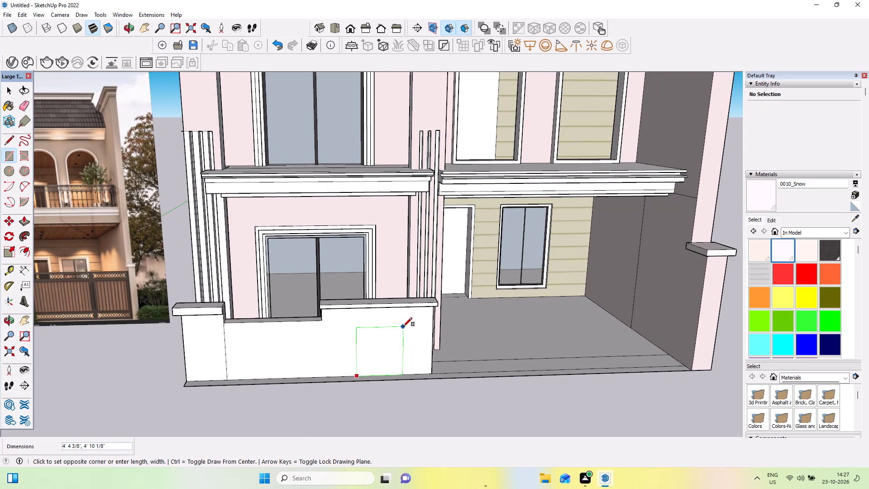
# Draw a semicircular arc between the rectangle's two vertical sides, over its upper part, for an arched top.
pyautogui.moveTo(431, 369); pyautogui.dragTo(432, 344, button='middle')
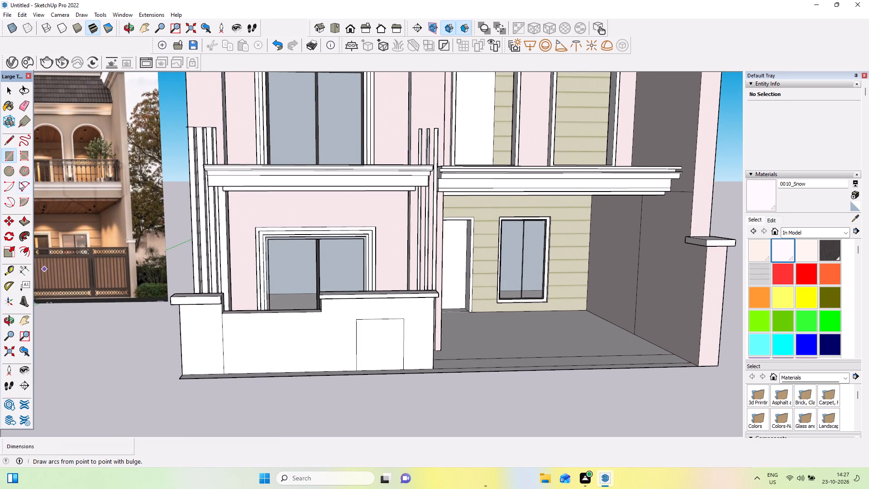
pyautogui.click(24, 190)
pyautogui.click(358, 335)
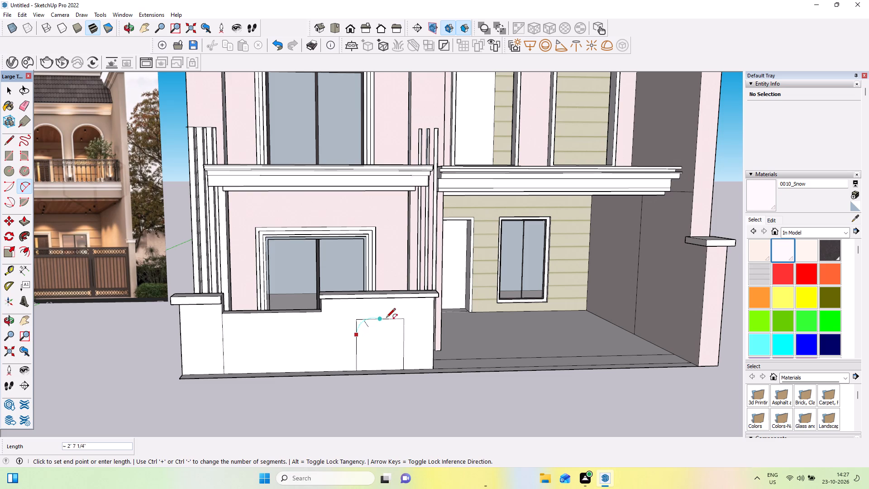
pyautogui.click(405, 331)
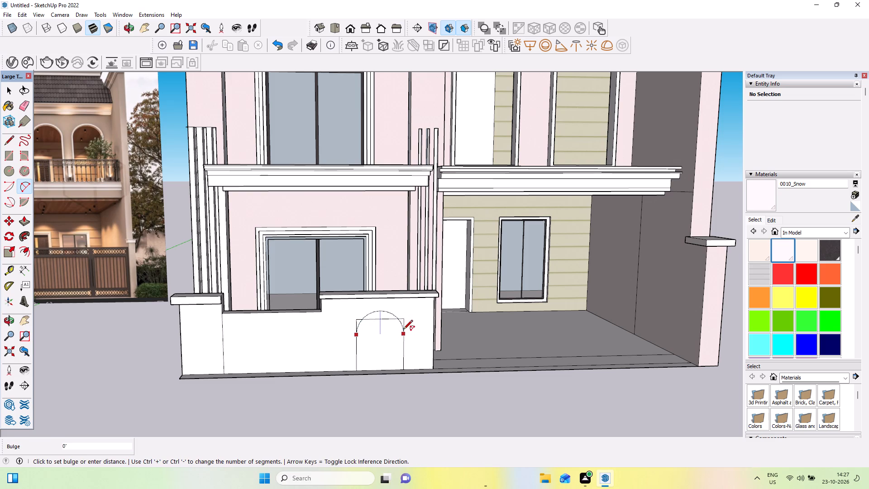
pyautogui.click(403, 330)
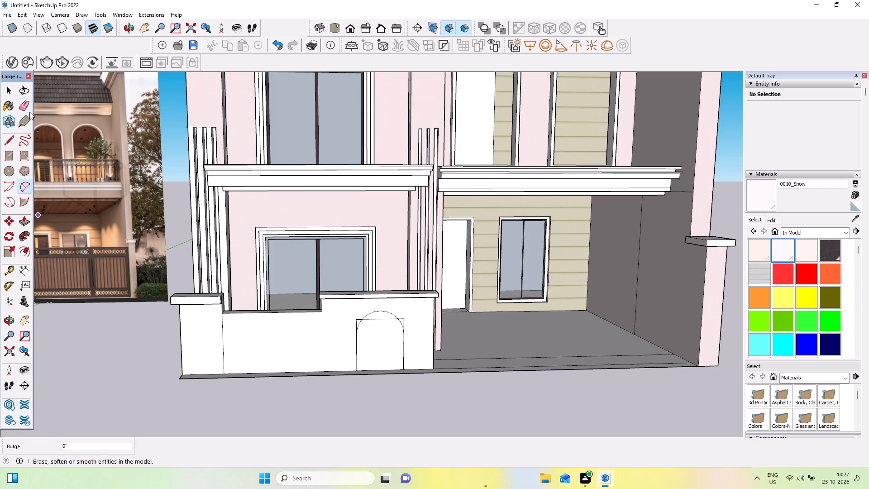
# Erase the rectangle's top edge and the leftover side pieces at its upper corners, keeping a clean arch outline.
pyautogui.click(26, 103)
pyautogui.scroll(7, 361, 316)
pyautogui.moveTo(349, 319); pyautogui.dragTo(344, 334)
pyautogui.moveTo(388, 316); pyautogui.dragTo(391, 325)
pyautogui.moveTo(442, 317); pyautogui.dragTo(449, 328)
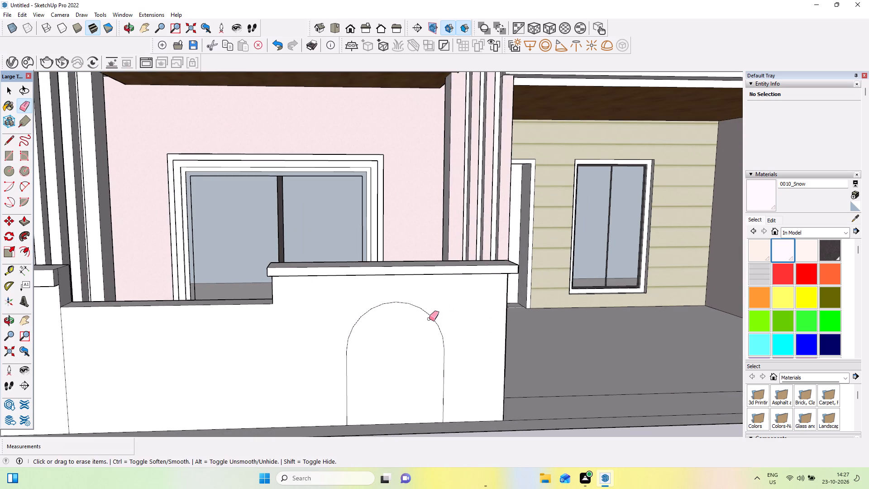
# Push the arched face into the boundary wall by about 11 5/8" to form a niche.
pyautogui.scroll(-8, 426, 316)
pyautogui.scroll(1, 425, 316)
pyautogui.scroll(-5, 425, 316)
pyautogui.moveTo(420, 334); pyautogui.dragTo(423, 314, button='middle')
pyautogui.scroll(4, 411, 319)
pyautogui.click(27, 217)
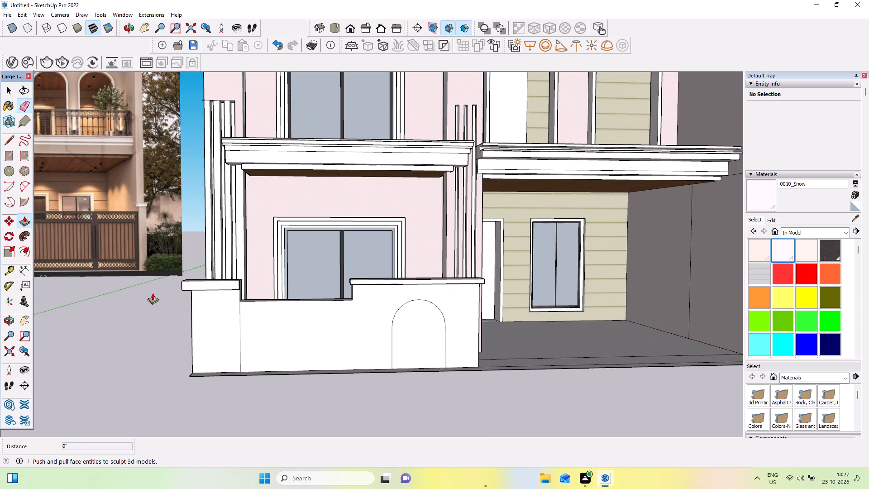
pyautogui.click(25, 221)
pyautogui.click(430, 351)
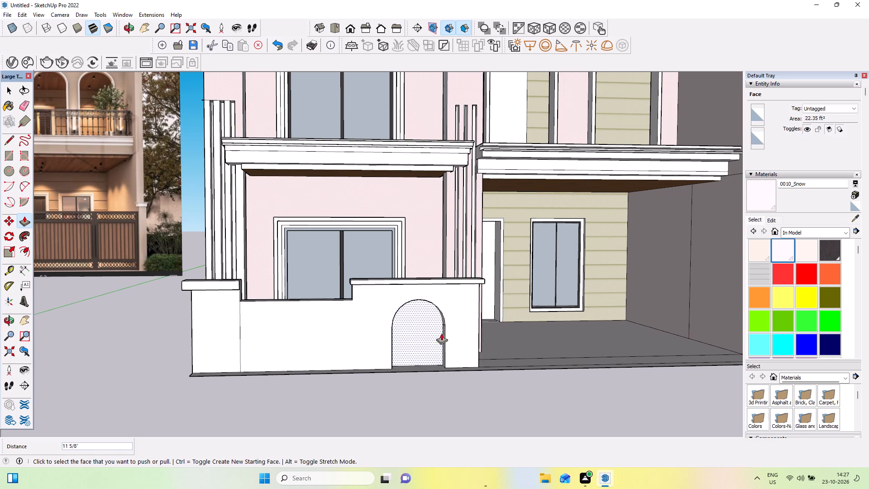
# Compare the niche with the reference photo and adjust the depth of its back face by about 3 3/4".
pyautogui.scroll(-6, 457, 331)
pyautogui.scroll(16, 225, 269)
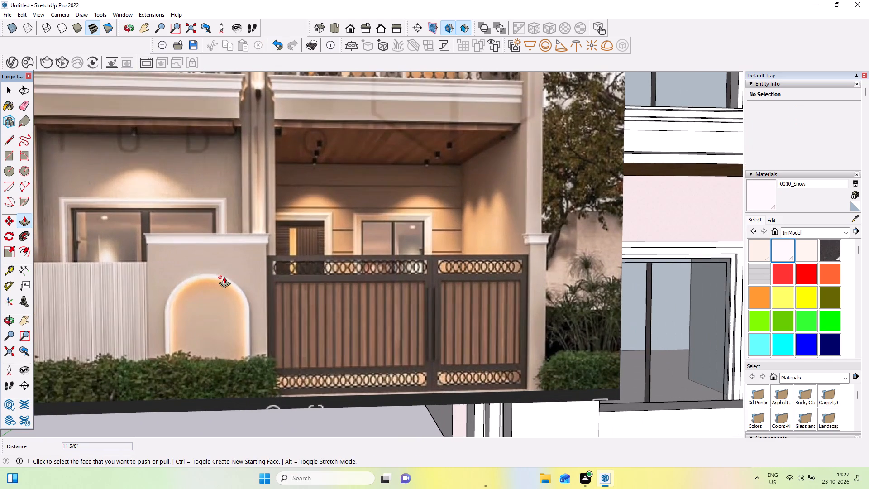
pyautogui.scroll(-10, 224, 277)
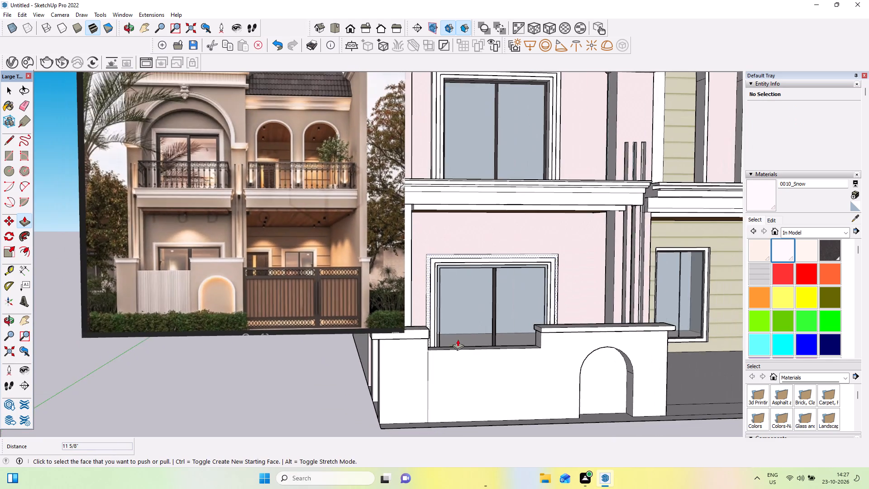
pyautogui.moveTo(458, 339); pyautogui.dragTo(436, 324, button='middle')
pyautogui.scroll(13, 199, 254)
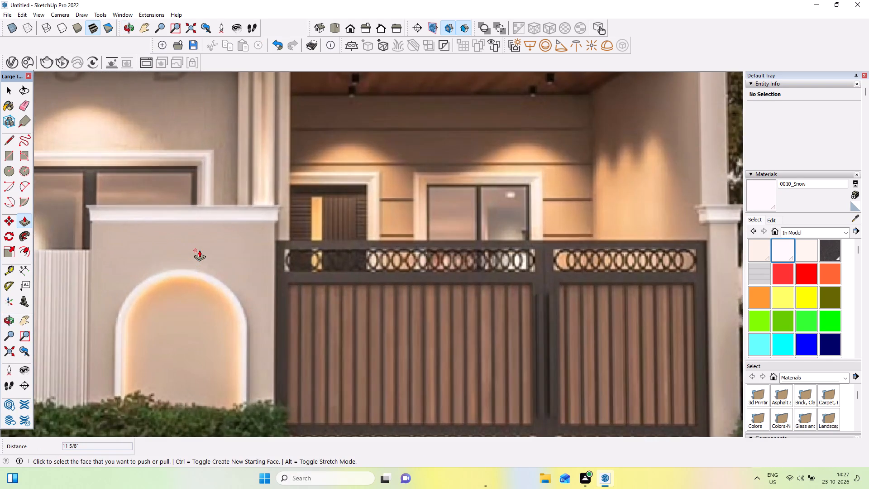
pyautogui.scroll(-18, 199, 250)
pyautogui.scroll(3, 510, 325)
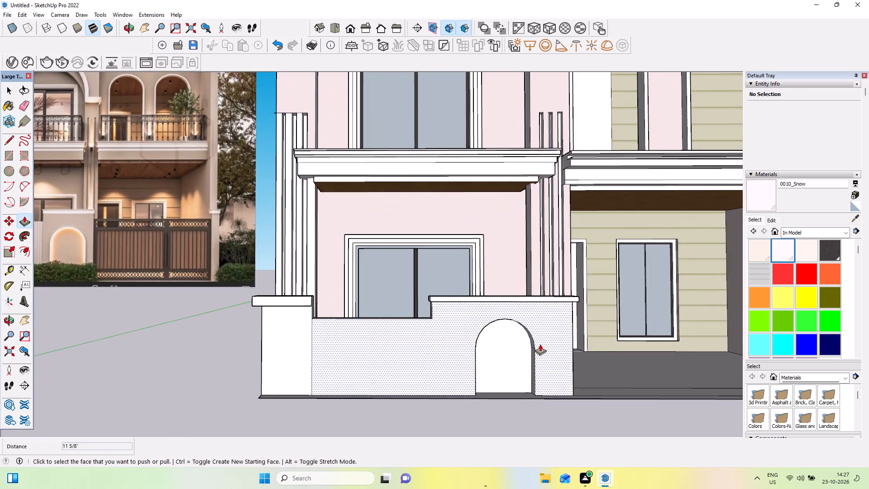
pyautogui.moveTo(535, 345); pyautogui.dragTo(445, 351, button='middle')
pyautogui.click(451, 360)
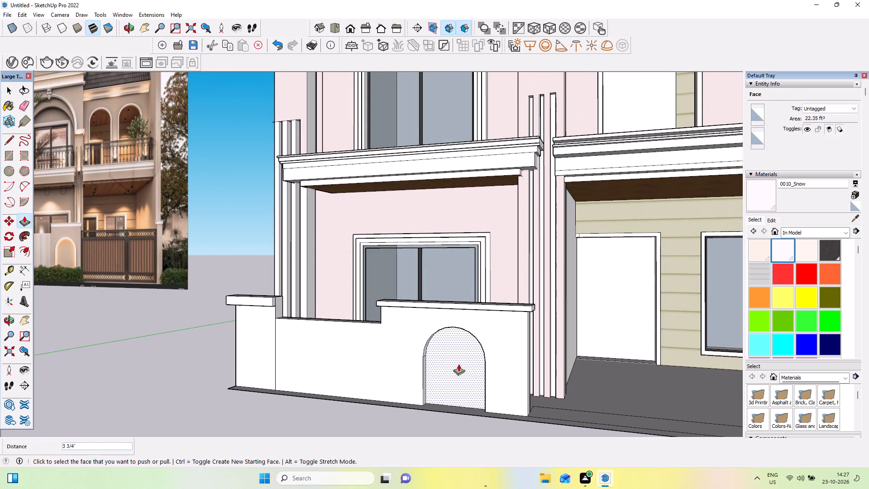
# Offset the outline of the niche's back face inward to create a thin border strip around it.
pyautogui.moveTo(466, 357); pyautogui.dragTo(494, 334, button='middle')
pyautogui.click(28, 250)
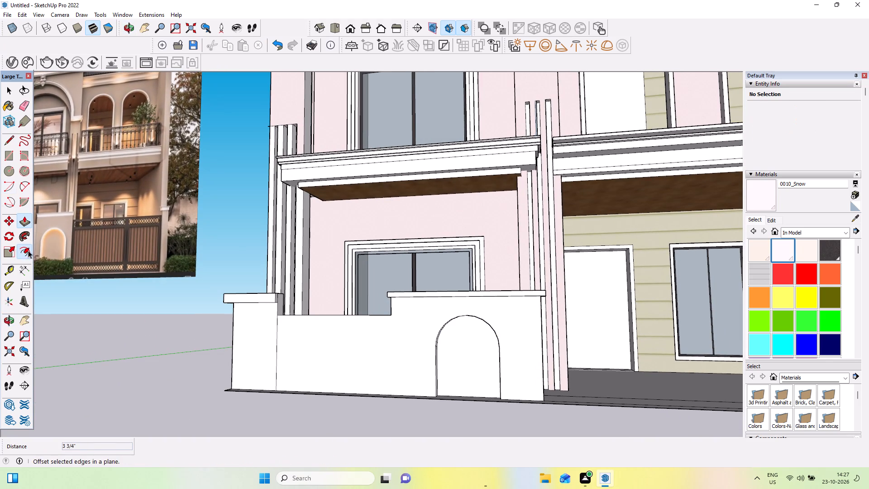
pyautogui.moveTo(464, 368); pyautogui.dragTo(438, 374)
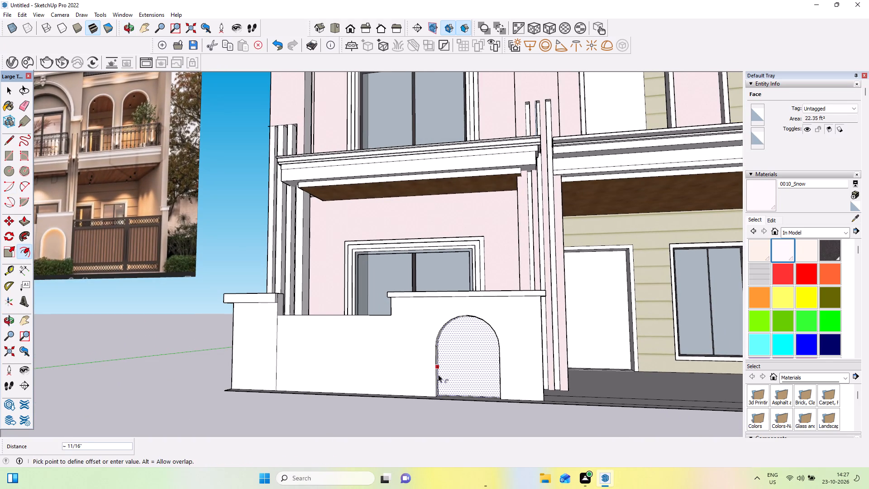
pyautogui.moveTo(438, 374); pyautogui.dragTo(440, 374)
# Paint the thin border strip around the arched niche with the Wood OSB material from the Wood collection.
pyautogui.moveTo(510, 353); pyautogui.dragTo(538, 351, button='middle')
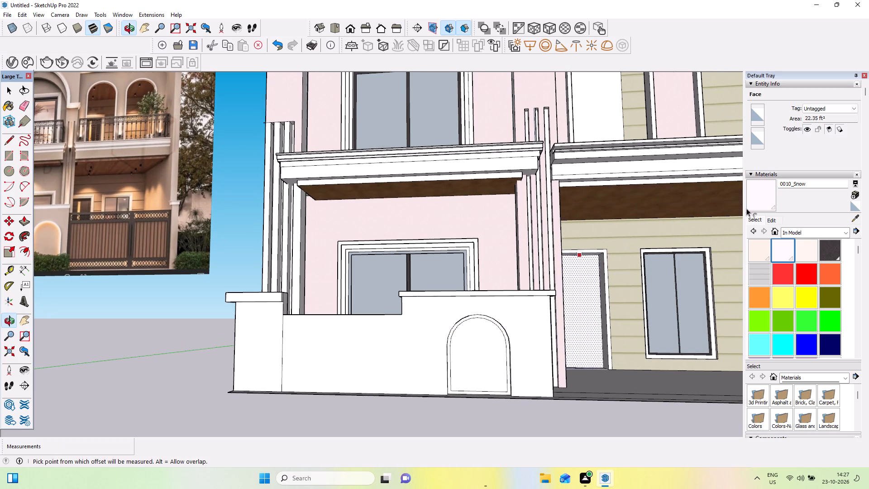
pyautogui.click(821, 231)
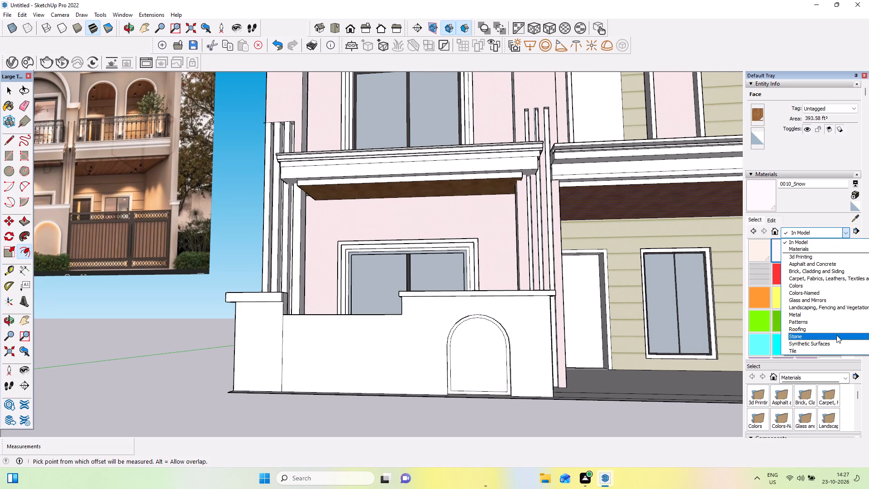
pyautogui.scroll(-3, 823, 323)
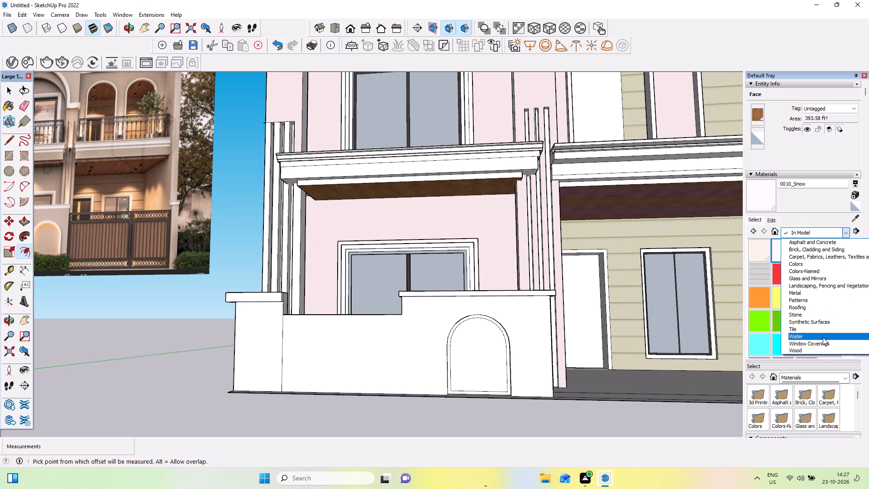
pyautogui.click(825, 350)
pyautogui.click(760, 302)
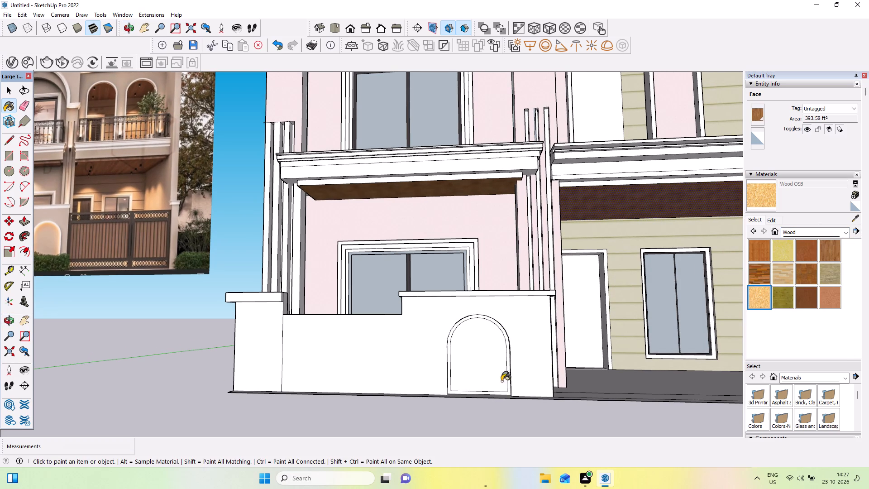
pyautogui.scroll(7, 487, 346)
pyautogui.click(524, 339)
pyautogui.scroll(-4, 530, 331)
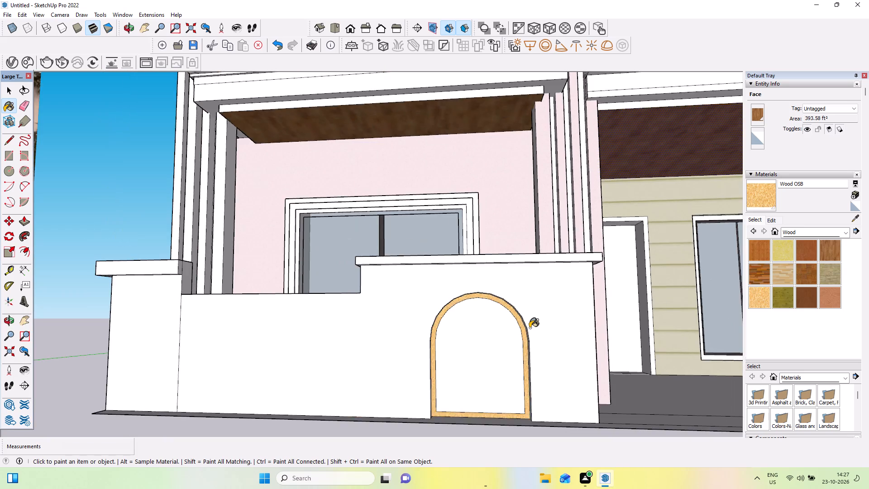
pyautogui.scroll(-5, 530, 328)
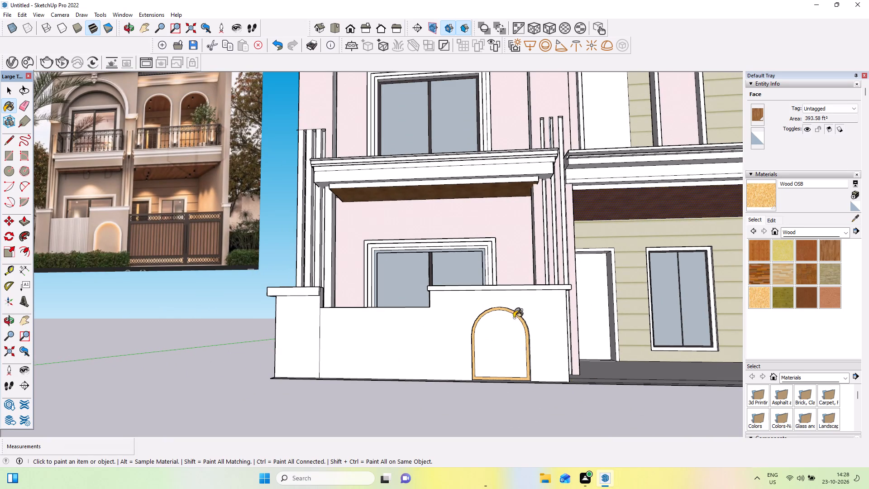
# Draw a horizontal line across the front of the taller boundary wall section's cap to split off a thin upper strip.
pyautogui.scroll(5, 546, 288)
pyautogui.moveTo(547, 297); pyautogui.dragTo(559, 317, button='middle')
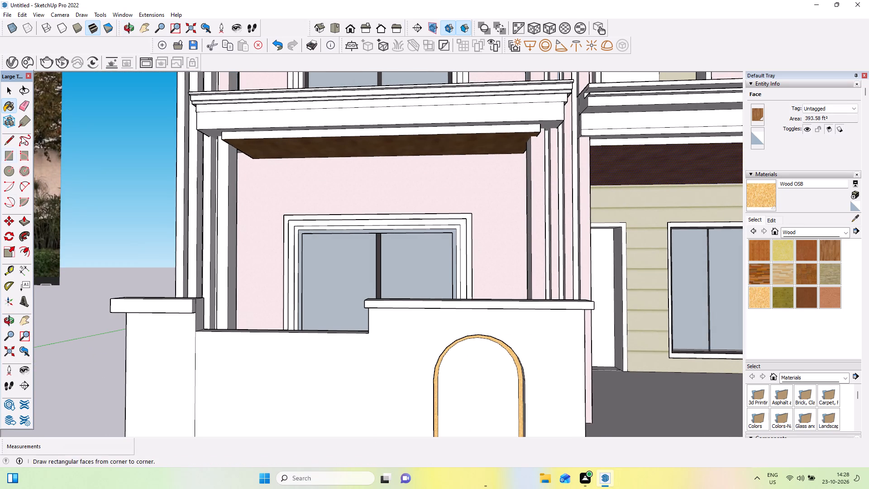
pyautogui.click(10, 143)
pyautogui.scroll(7, 338, 315)
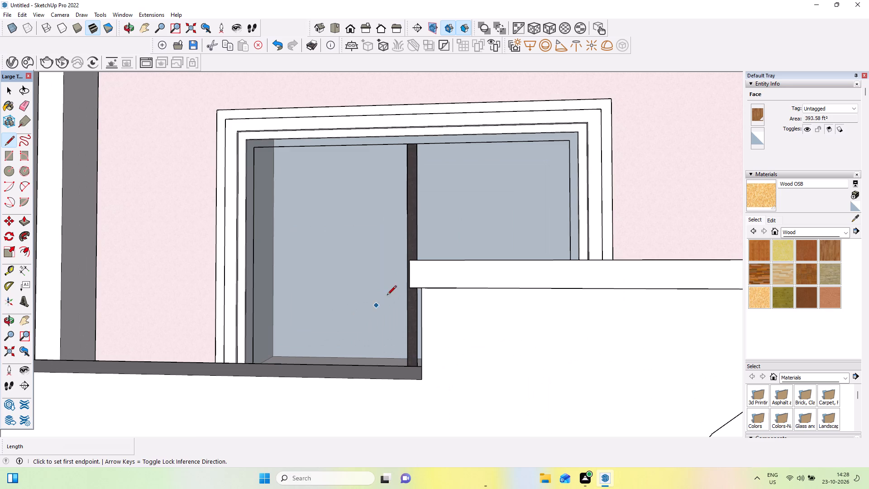
pyautogui.click(410, 267)
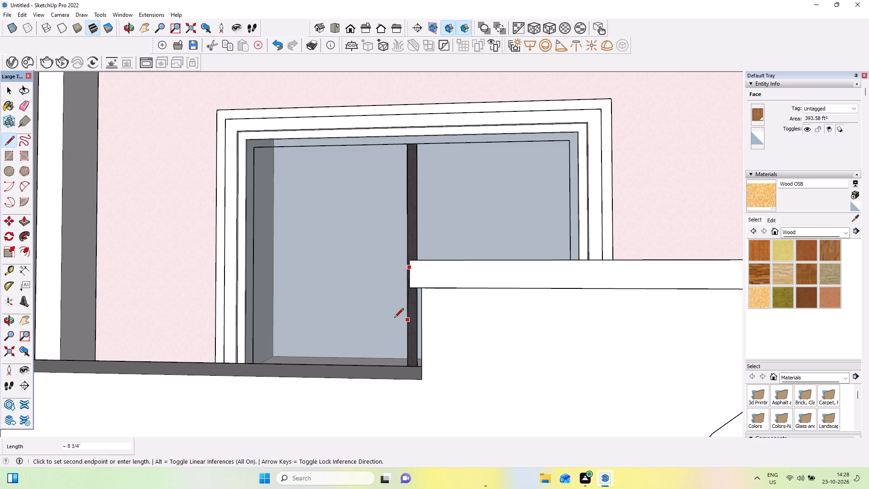
pyautogui.scroll(-18, 351, 293)
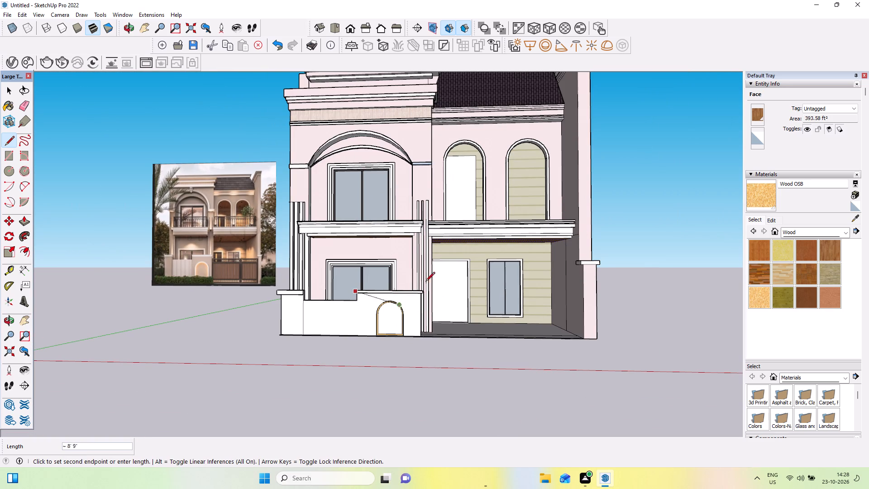
pyautogui.scroll(14, 442, 275)
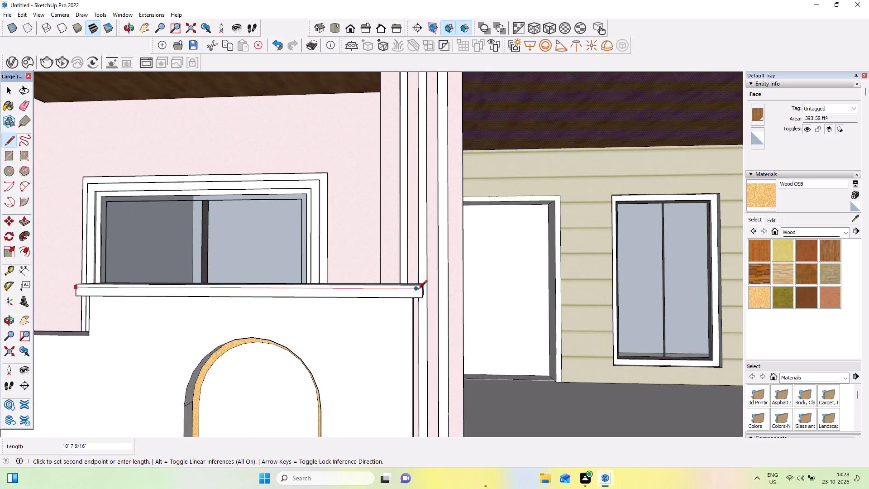
pyautogui.scroll(6, 424, 292)
pyautogui.click(424, 288)
pyautogui.scroll(-8, 549, 283)
pyautogui.scroll(8, 422, 297)
pyautogui.moveTo(422, 297); pyautogui.dragTo(436, 316, button='middle')
pyautogui.scroll(-1, 436, 316)
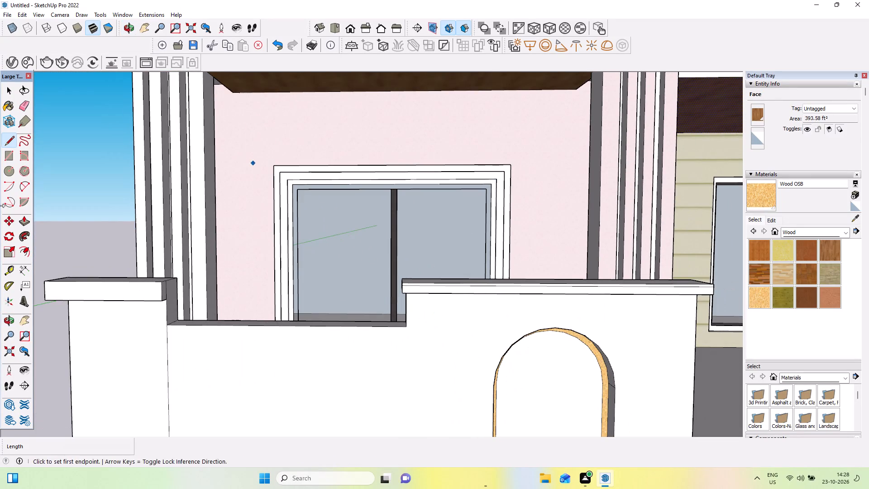
# Pull the thin upper strip on the front of the cap outward by about 1 3/16".
pyautogui.click(26, 225)
pyautogui.scroll(7, 458, 275)
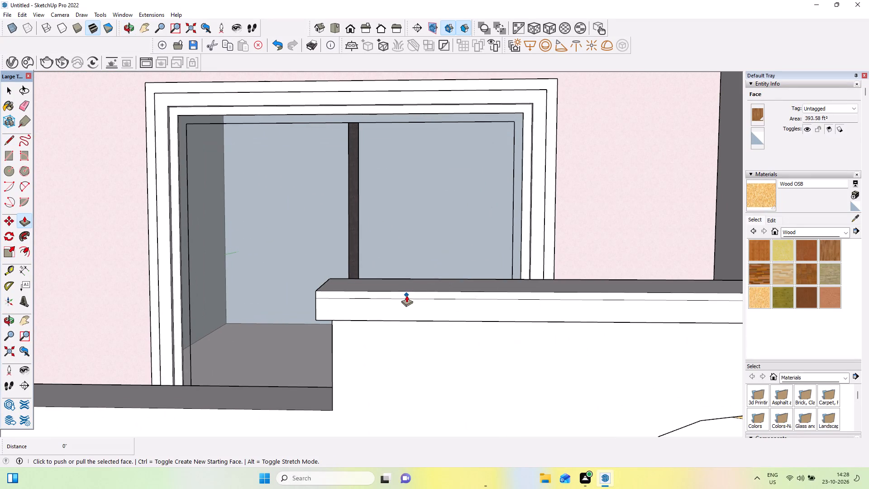
pyautogui.click(11, 94)
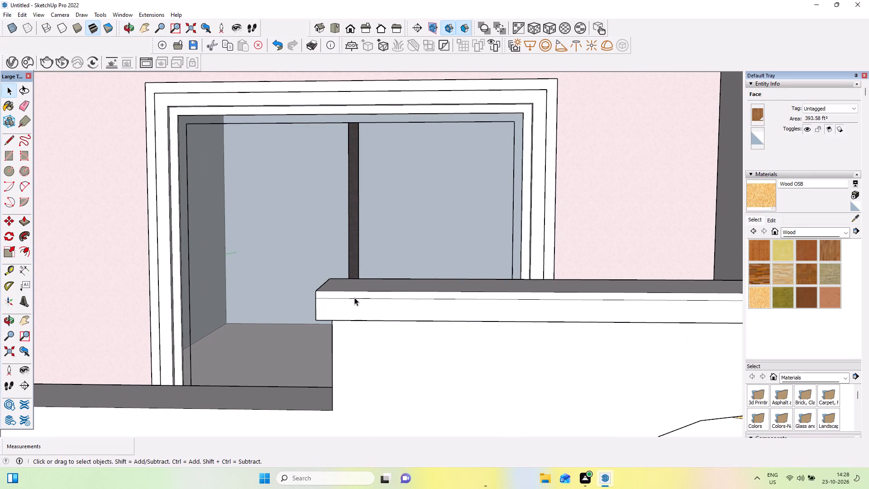
pyautogui.click(354, 297)
pyautogui.click(332, 292)
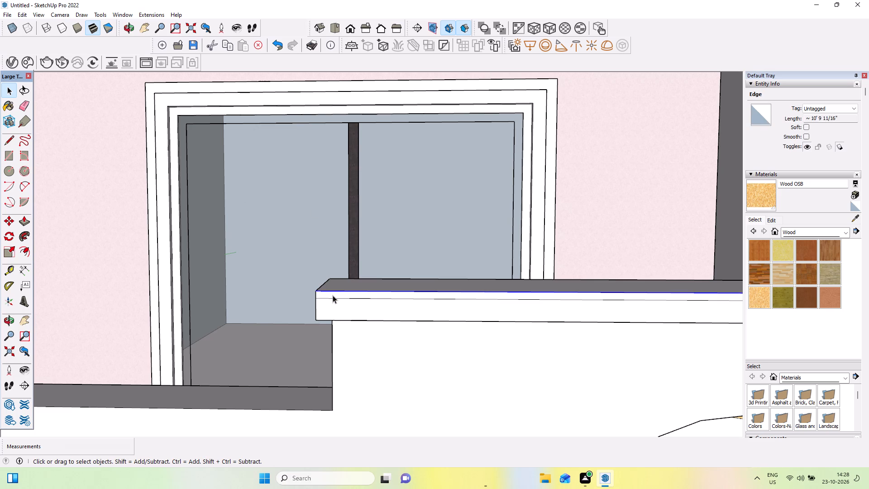
pyautogui.click(333, 295)
pyautogui.scroll(3, 333, 297)
pyautogui.click(29, 219)
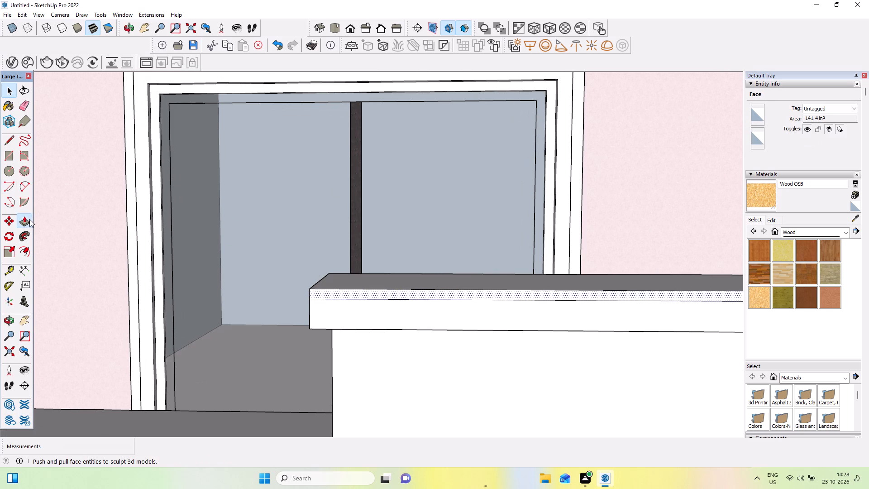
pyautogui.click(323, 295)
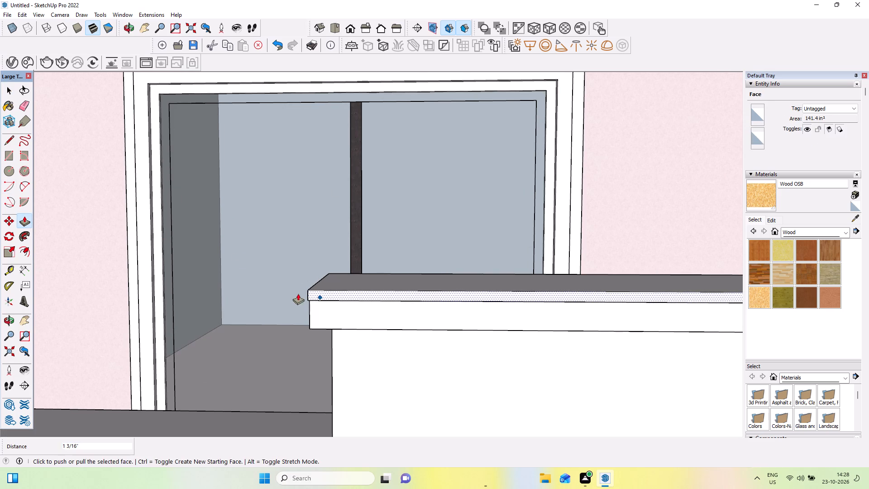
pyautogui.moveTo(298, 291); pyautogui.dragTo(403, 268, button='middle')
pyautogui.scroll(-3, 403, 268)
pyautogui.scroll(-3, 342, 255)
pyautogui.moveTo(554, 257); pyautogui.dragTo(557, 275, button='middle')
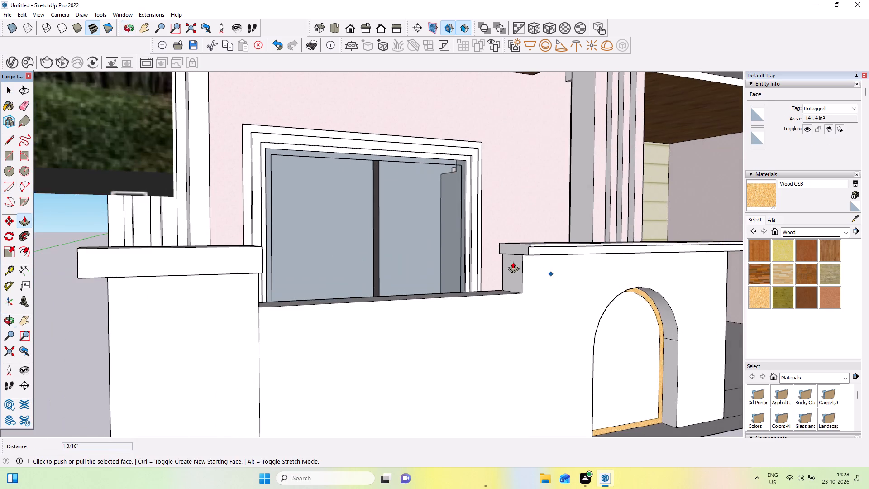
# Draw a line across the cap's end face beside the lower wall section, level with the underside of the projecting front strip.
pyautogui.scroll(4, 507, 251)
pyautogui.moveTo(513, 254); pyautogui.dragTo(524, 268, button='middle')
pyautogui.click(16, 139)
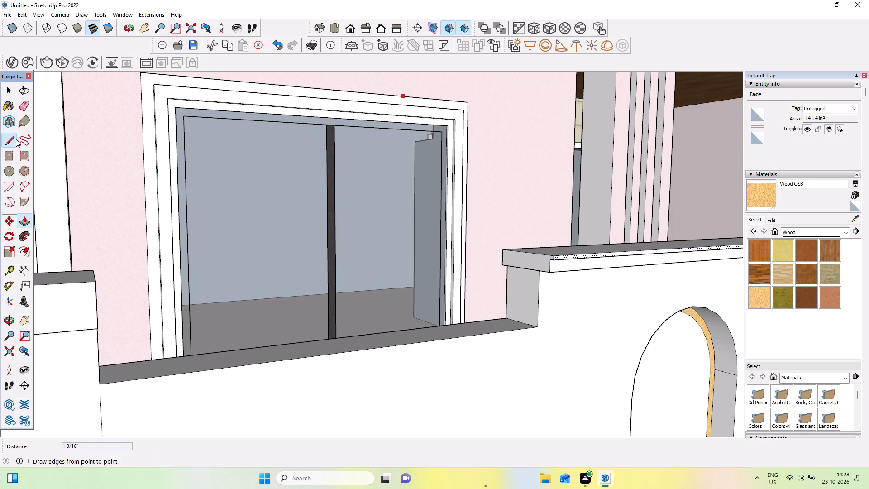
pyautogui.click(3, 142)
pyautogui.scroll(5, 428, 252)
pyautogui.scroll(-4, 272, 170)
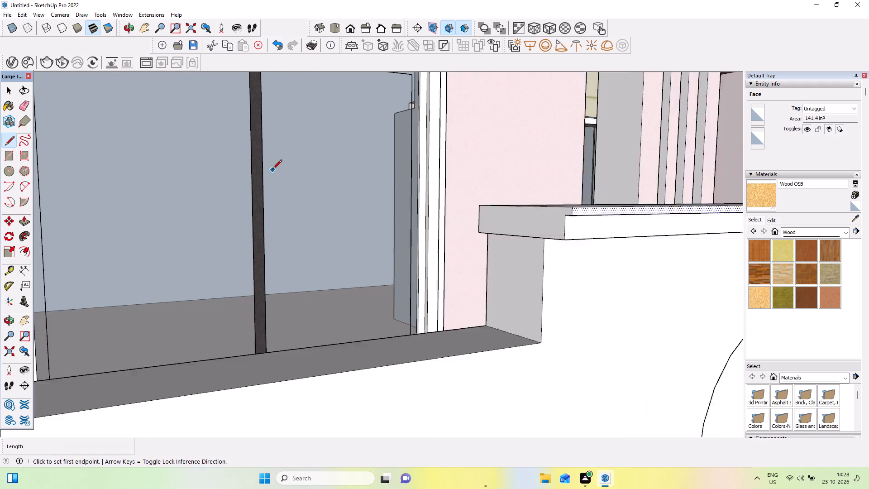
pyautogui.moveTo(455, 201); pyautogui.dragTo(484, 225, button='middle')
pyautogui.click(524, 222)
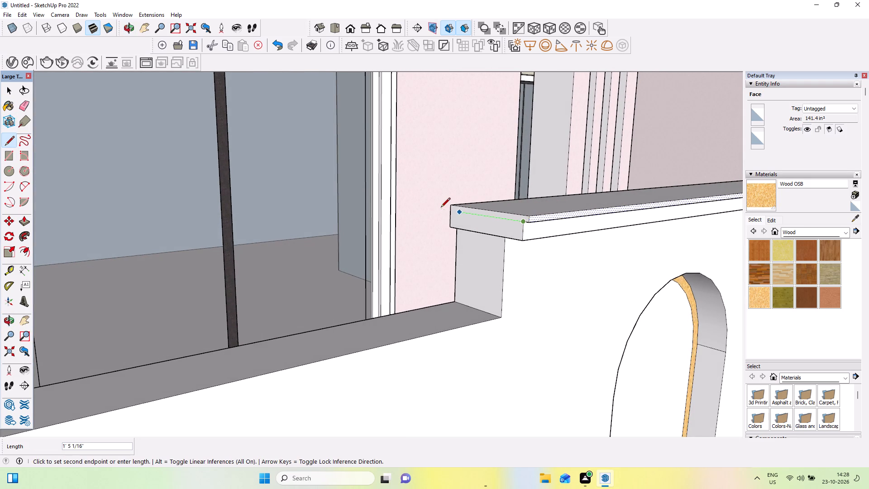
pyautogui.click(448, 209)
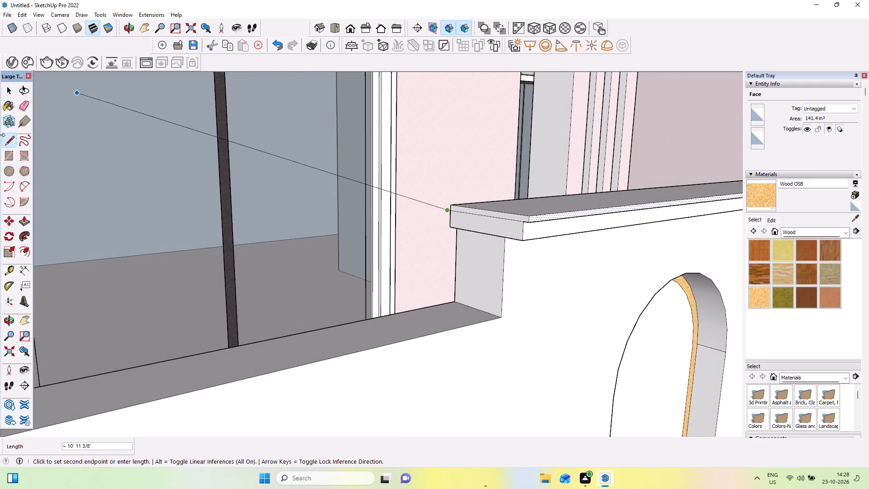
# Pull the upper strip of the cap's end beside the lower wall section outward by about 1".
pyautogui.click(19, 219)
pyautogui.scroll(3, 511, 213)
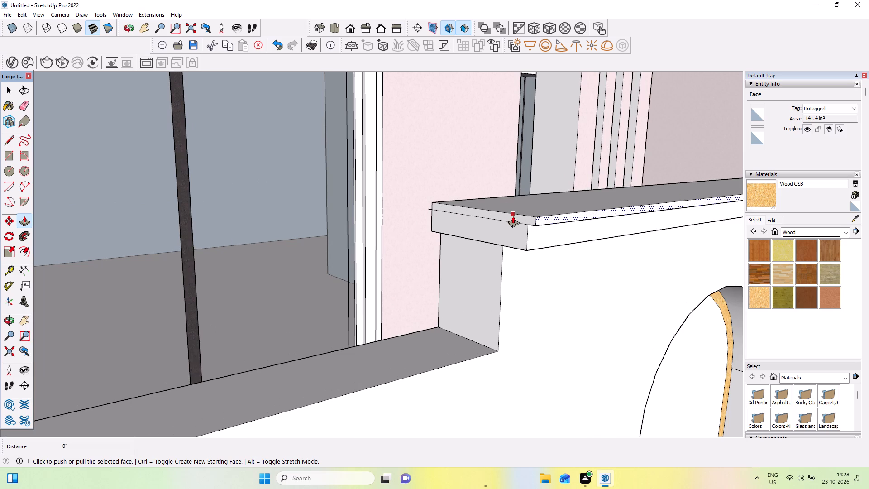
pyautogui.click(3, 94)
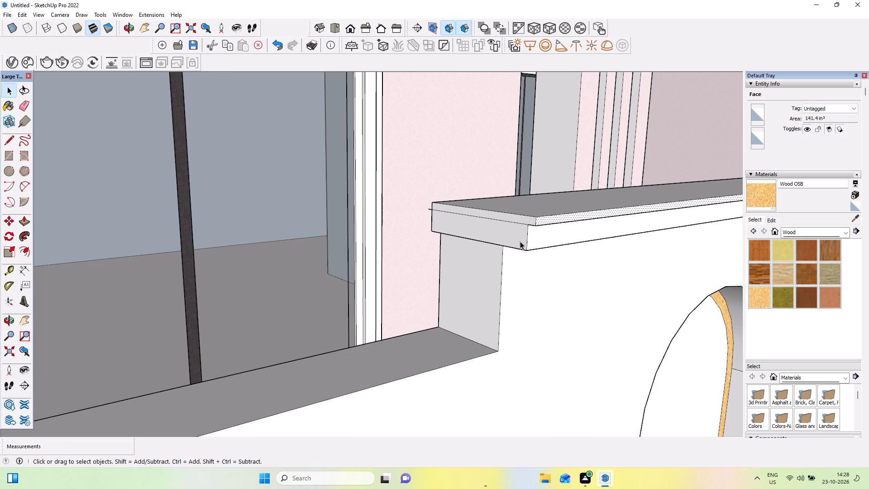
pyautogui.click(497, 214)
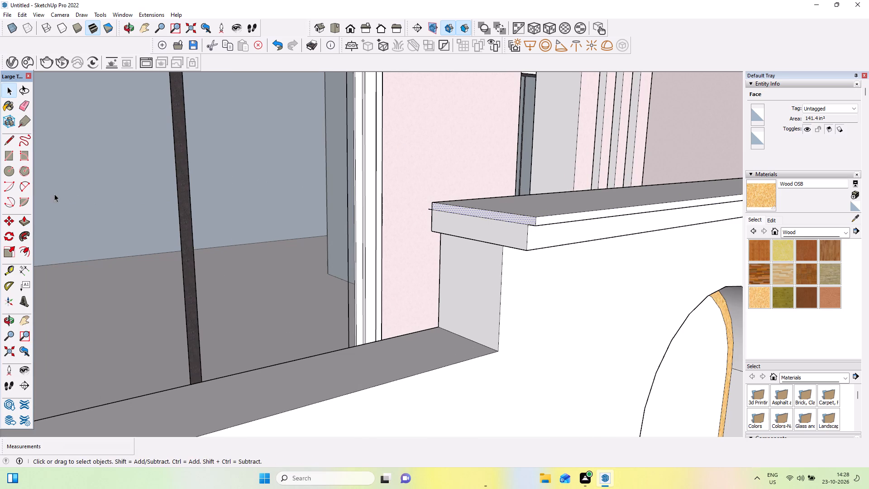
pyautogui.click(26, 223)
pyautogui.click(473, 211)
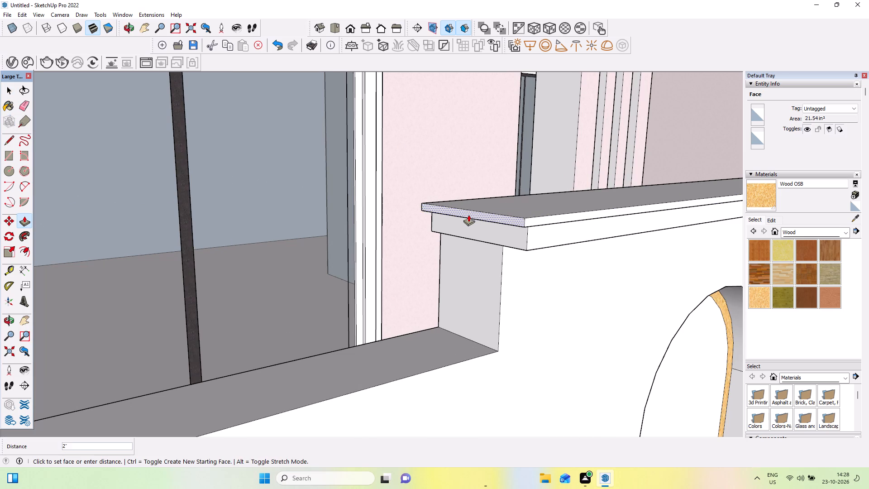
pyautogui.scroll(-11, 358, 173)
pyautogui.scroll(1, 341, 179)
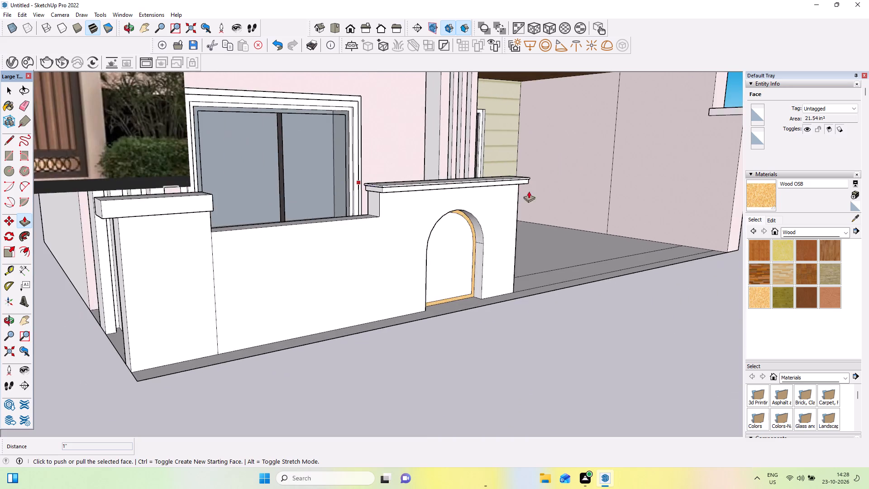
# Draw a line about 1' 6 9/16" long across the cap's opposite end face, near the carport, continuing the strip's lower edge.
pyautogui.moveTo(586, 191); pyautogui.dragTo(294, 206, button='middle')
pyautogui.scroll(5, 414, 169)
pyautogui.moveTo(415, 185); pyautogui.dragTo(381, 192, button='middle')
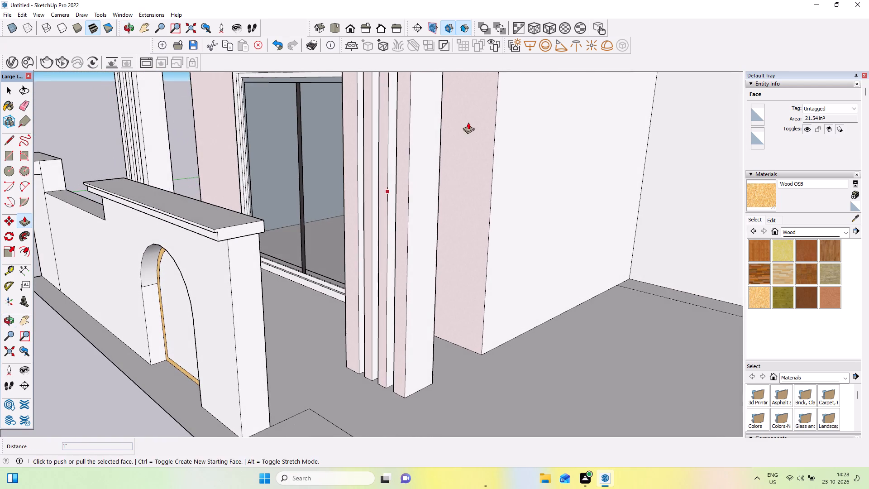
pyautogui.click(12, 134)
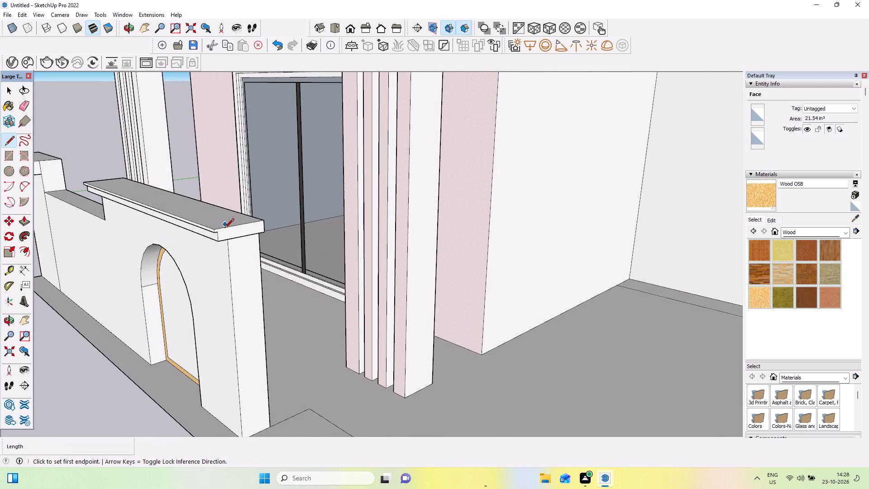
pyautogui.scroll(2, 224, 231)
pyautogui.scroll(-1, 224, 231)
pyautogui.scroll(3, 223, 232)
pyautogui.click(217, 235)
pyautogui.click(283, 222)
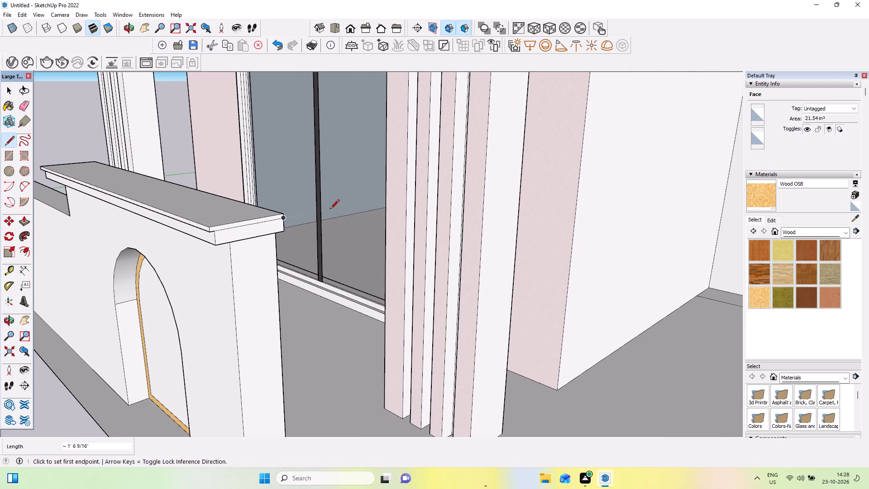
# Pull the upper strip of the cap's carport-side end outward by about 2".
pyautogui.click(26, 225)
pyautogui.scroll(4, 237, 243)
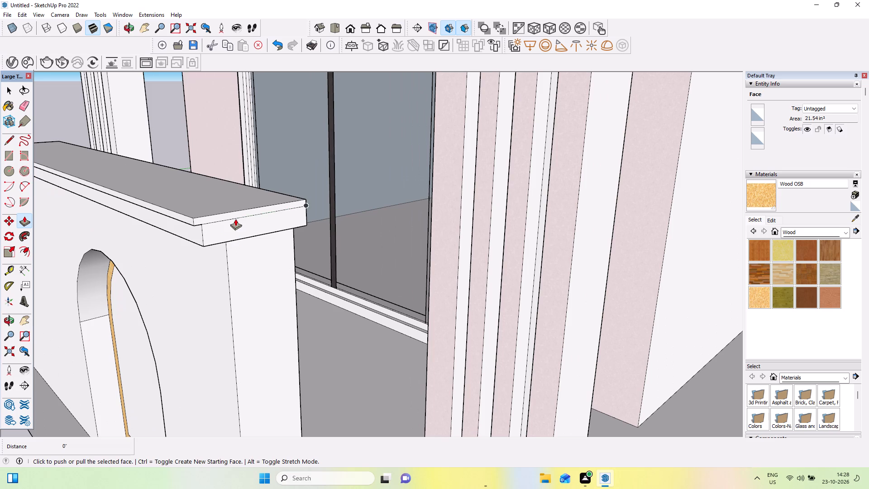
pyautogui.doubleClick(235, 213)
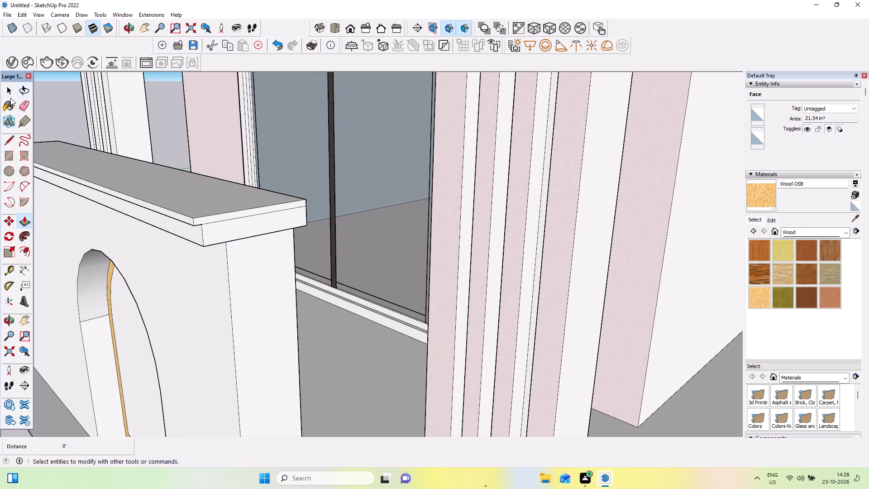
pyautogui.click(10, 97)
pyautogui.click(249, 213)
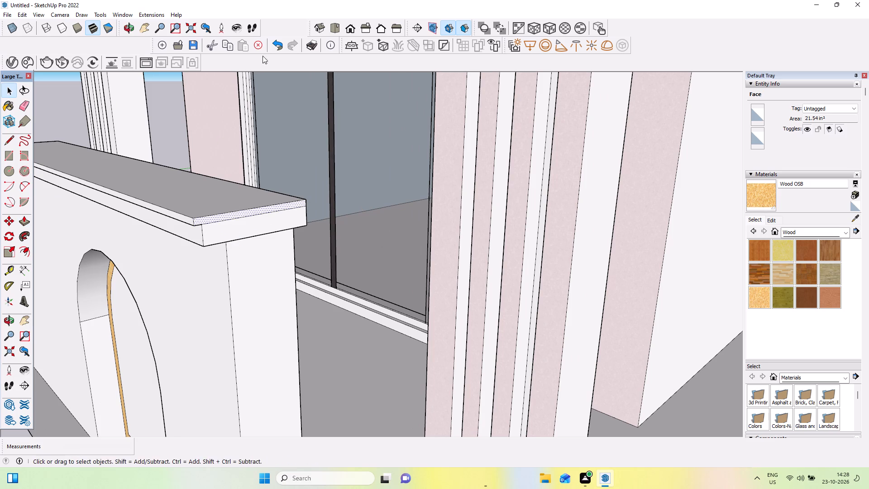
pyautogui.click(23, 225)
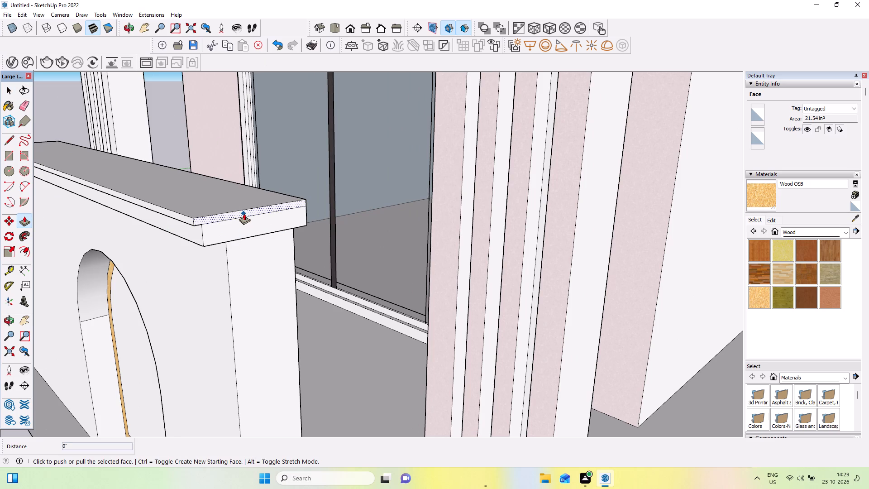
pyautogui.moveTo(244, 213); pyautogui.dragTo(250, 218)
pyautogui.moveTo(324, 221); pyautogui.dragTo(508, 220, button='middle')
pyautogui.scroll(-1, 480, 224)
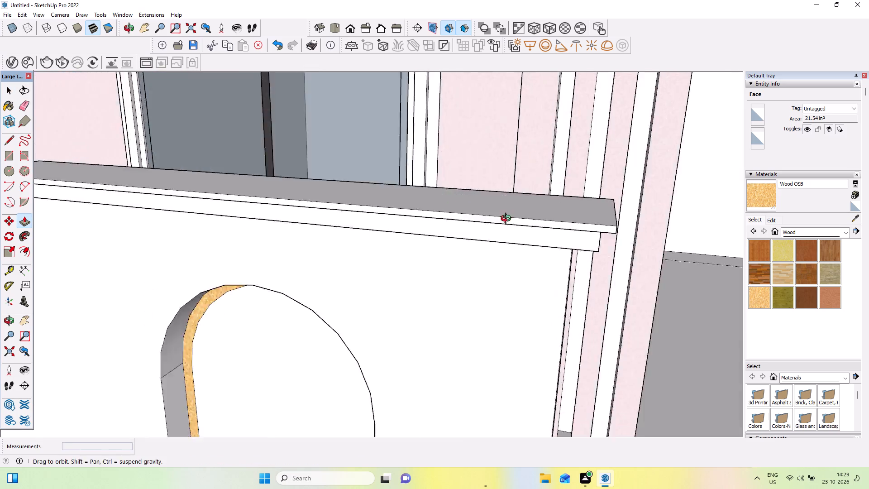
pyautogui.moveTo(508, 220); pyautogui.dragTo(541, 211, button='middle')
pyautogui.scroll(-2, 508, 220)
pyautogui.scroll(-20, 502, 193)
pyautogui.scroll(-2, 502, 193)
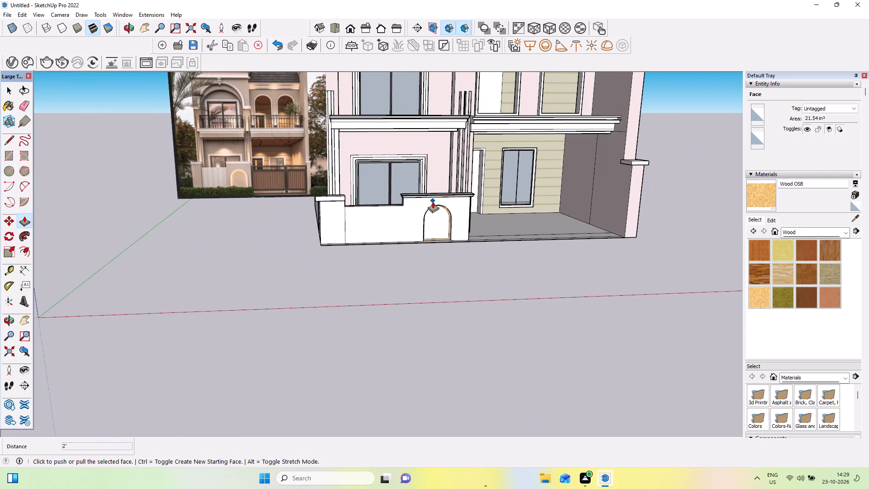
# Examine the ribbed lower panel of the boundary wall in the reference photo.
pyautogui.moveTo(433, 201); pyautogui.dragTo(439, 193, button='middle')
pyautogui.scroll(2, 211, 166)
pyautogui.scroll(-1, 211, 166)
pyautogui.scroll(13, 211, 166)
pyautogui.scroll(-1, 226, 154)
pyautogui.scroll(1, 226, 154)
pyautogui.scroll(-1, 226, 154)
pyautogui.scroll(2, 226, 154)
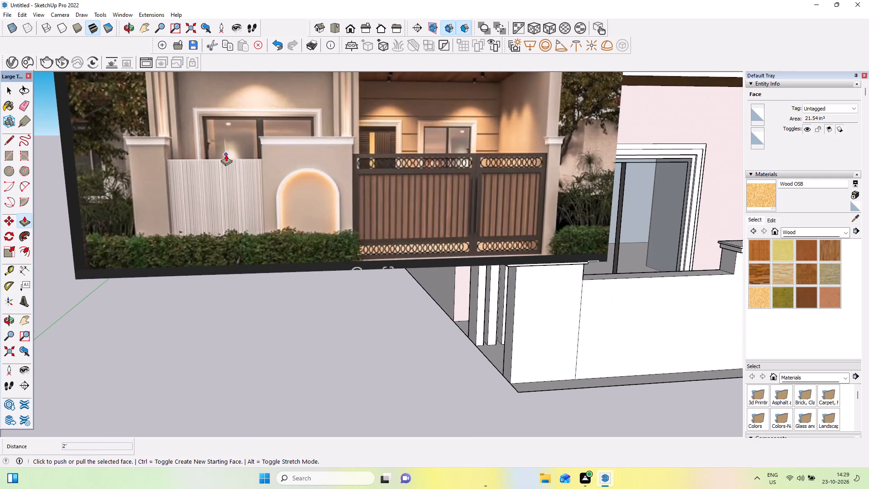
pyautogui.scroll(7, 226, 154)
pyautogui.scroll(-7, 357, 358)
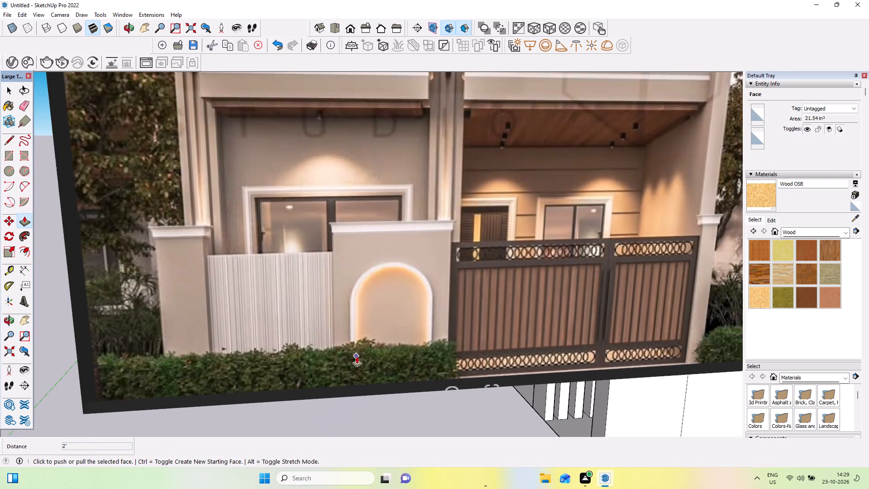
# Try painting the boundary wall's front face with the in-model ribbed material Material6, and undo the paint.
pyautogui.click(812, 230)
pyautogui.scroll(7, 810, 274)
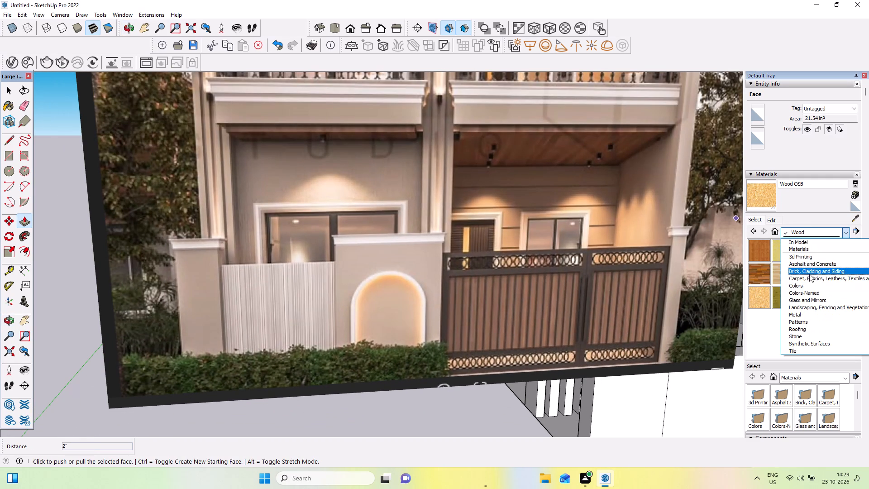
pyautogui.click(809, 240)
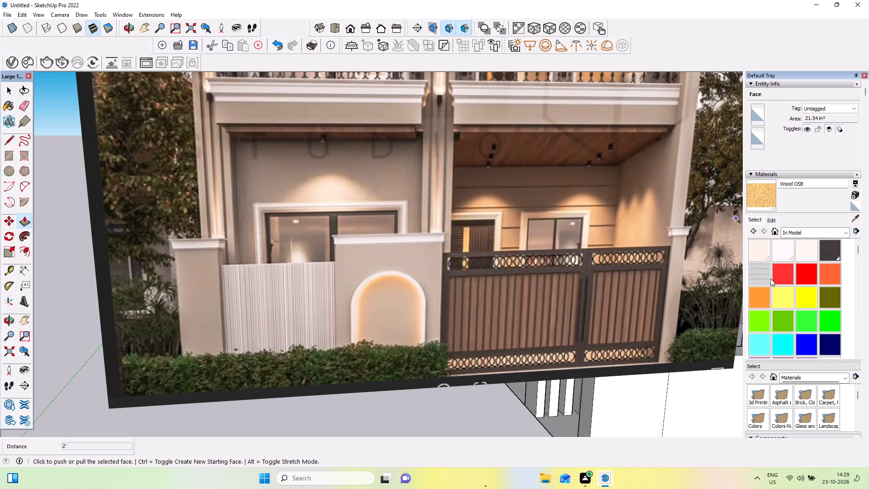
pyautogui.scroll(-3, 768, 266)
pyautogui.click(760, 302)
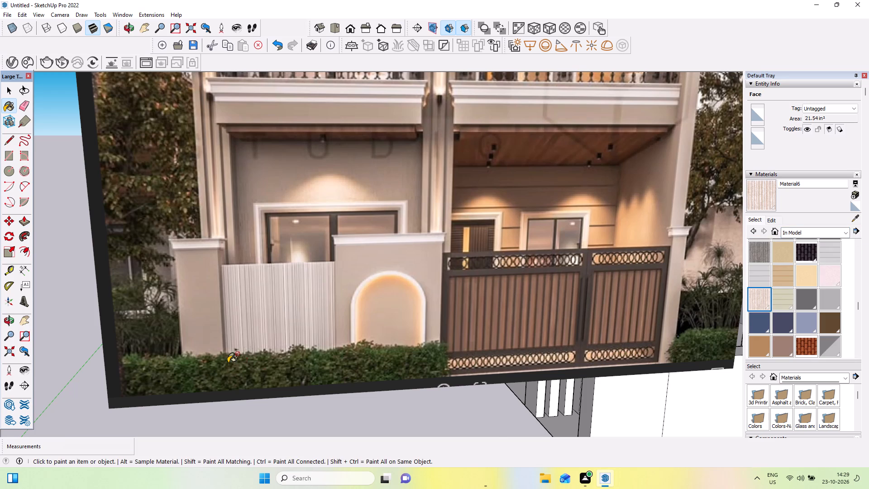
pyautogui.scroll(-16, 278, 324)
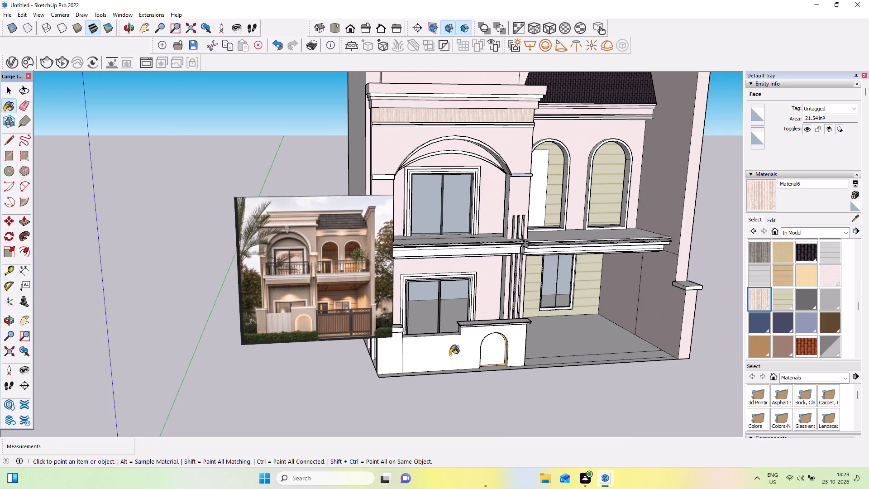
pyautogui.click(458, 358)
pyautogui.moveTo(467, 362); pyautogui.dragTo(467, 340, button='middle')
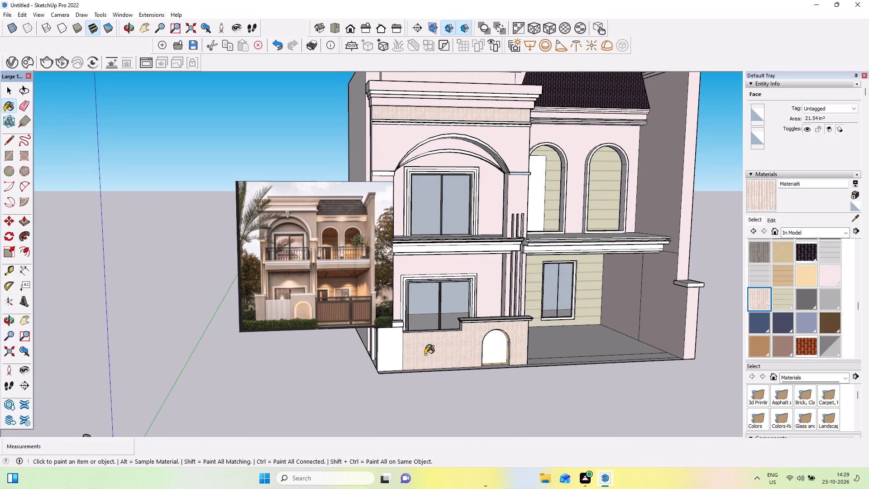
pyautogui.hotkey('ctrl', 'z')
# Draw a vertical line down the boundary wall's front face from the cap's step to the wall base, separating the arched section.
pyautogui.moveTo(450, 372); pyautogui.dragTo(437, 330, button='middle')
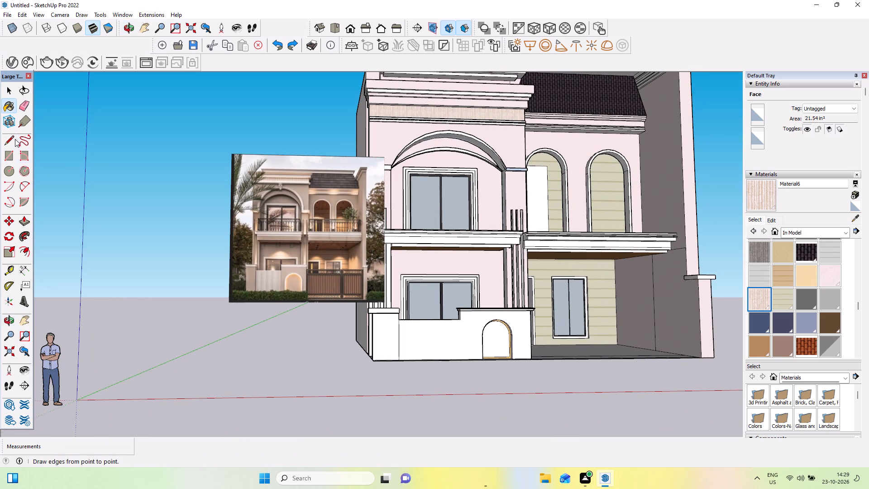
pyautogui.click(15, 139)
pyautogui.scroll(4, 477, 336)
pyautogui.click(454, 313)
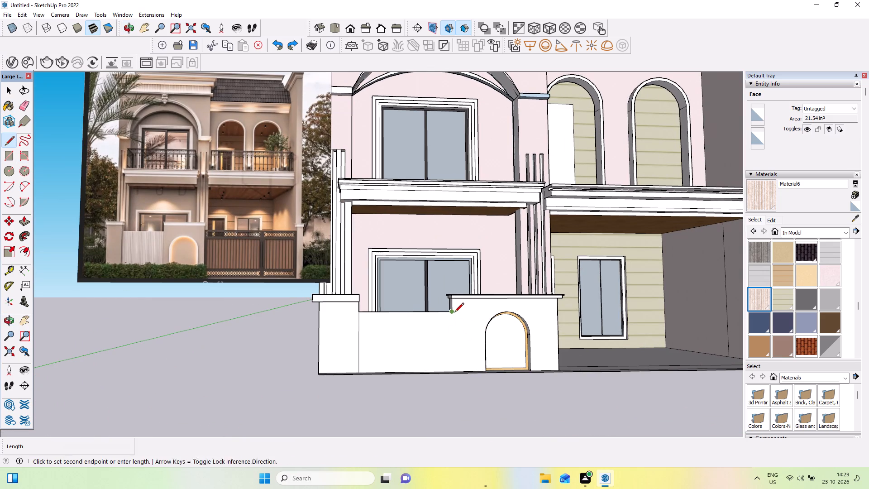
pyautogui.moveTo(461, 375); pyautogui.dragTo(463, 470, button='middle')
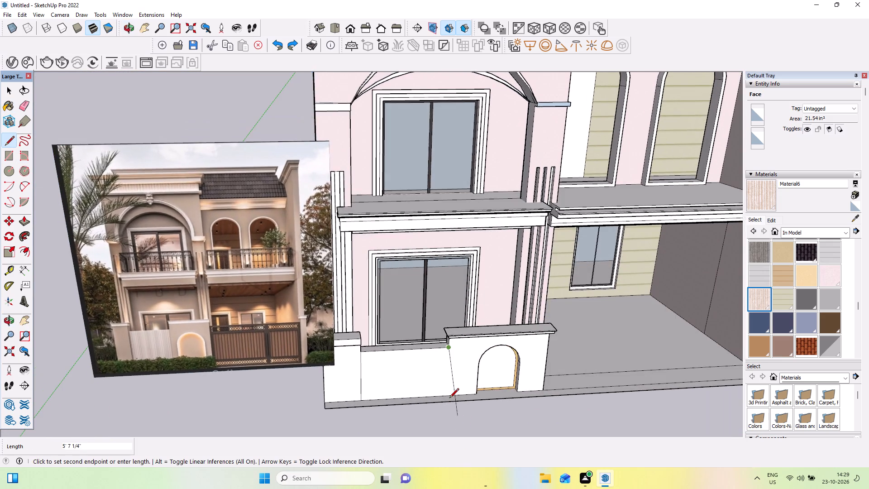
pyautogui.scroll(4, 449, 398)
pyautogui.click(449, 398)
# Pull the front face of the boundary wall's arched section outward by about 4 1/8".
pyautogui.moveTo(457, 404); pyautogui.dragTo(441, 357, button='middle')
pyautogui.scroll(-2, 441, 357)
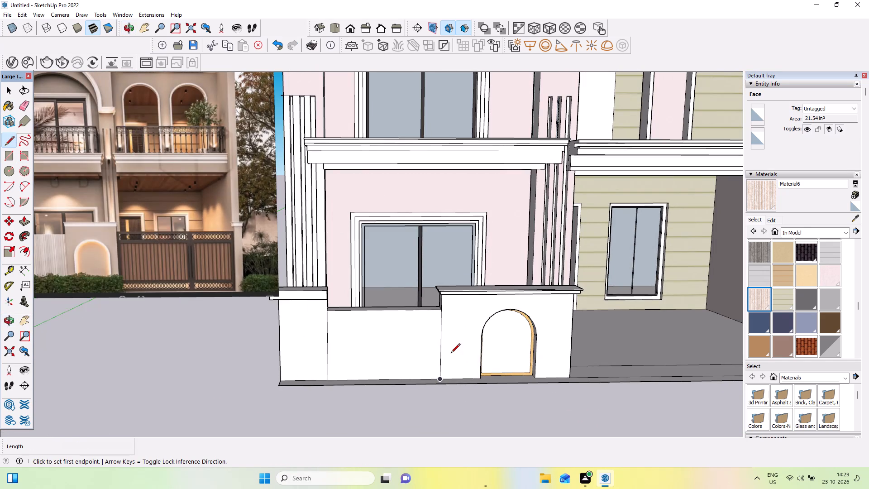
pyautogui.middleClick(454, 359)
pyautogui.scroll(-2, 457, 363)
pyautogui.moveTo(464, 359); pyautogui.dragTo(503, 339, button='middle')
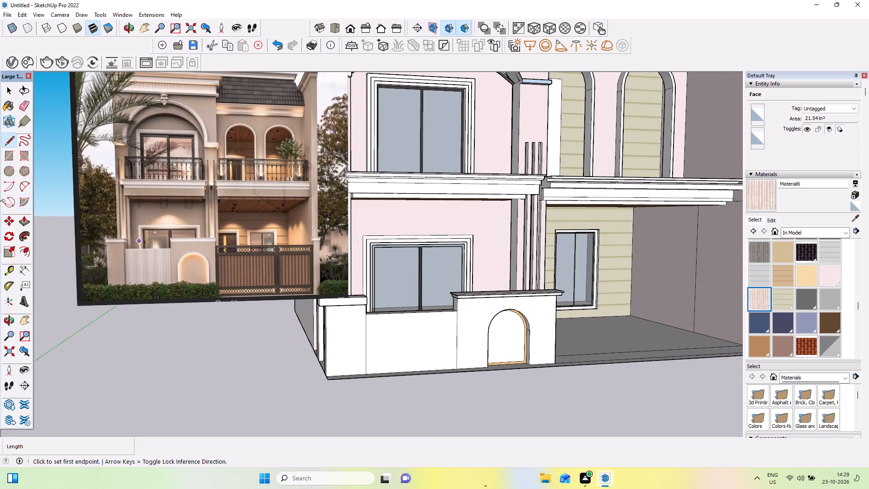
pyautogui.click(23, 221)
pyautogui.click(473, 337)
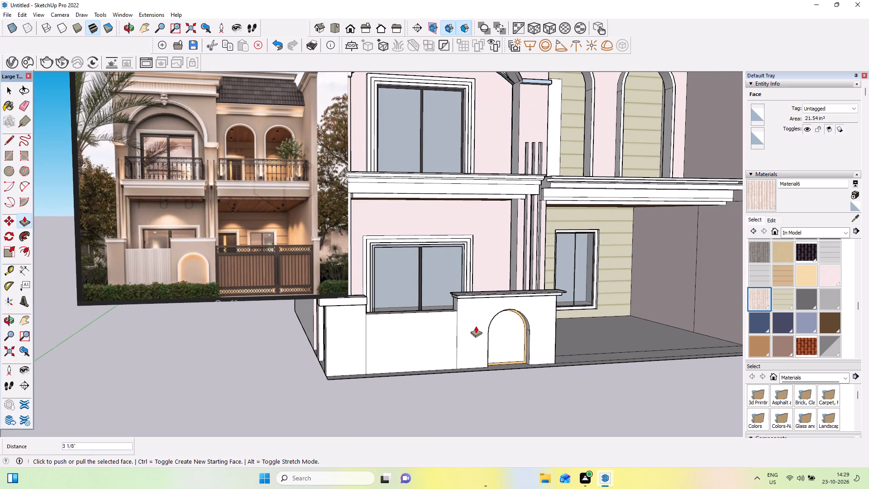
pyautogui.click(5, 90)
pyautogui.click(468, 331)
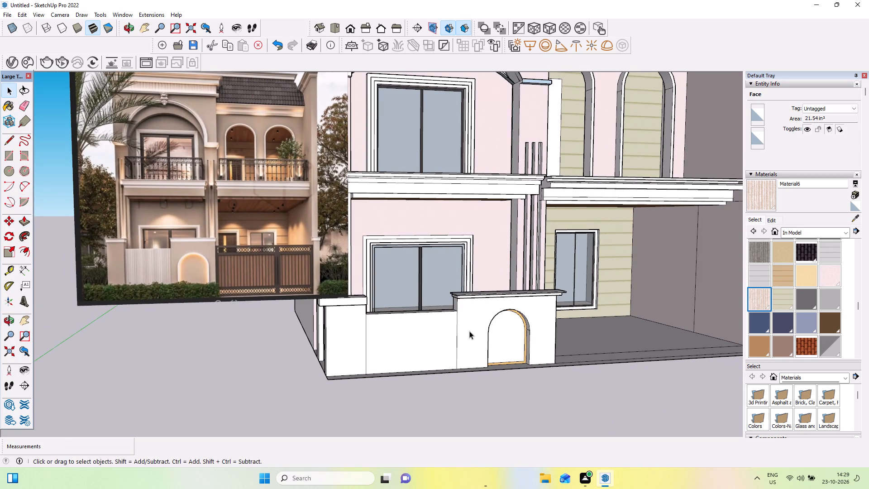
pyautogui.click(32, 221)
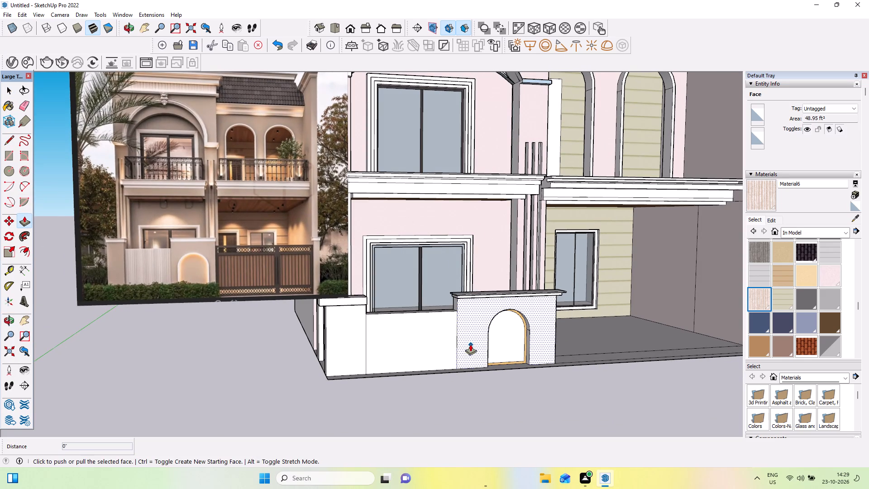
pyautogui.click(470, 344)
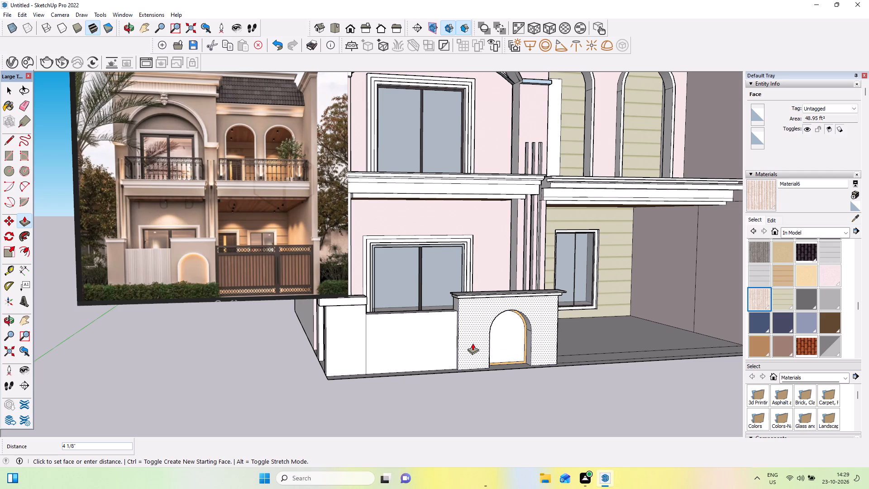
# Pull the wood-textured border strip around the arched niche outward by about 10 11/16".
pyautogui.moveTo(486, 359); pyautogui.dragTo(524, 408, button='middle')
pyautogui.scroll(6, 482, 330)
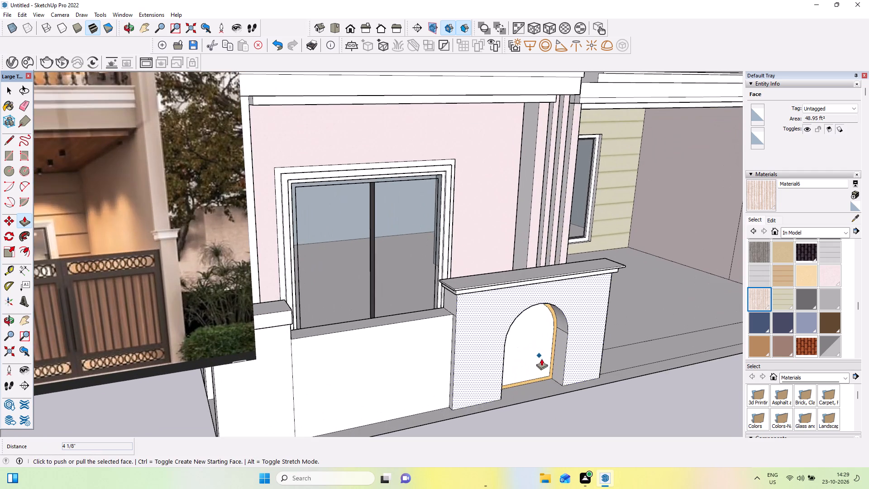
pyautogui.moveTo(537, 355); pyautogui.dragTo(455, 310, button='middle')
pyautogui.scroll(4, 525, 333)
pyautogui.moveTo(544, 347); pyautogui.dragTo(547, 345, button='middle')
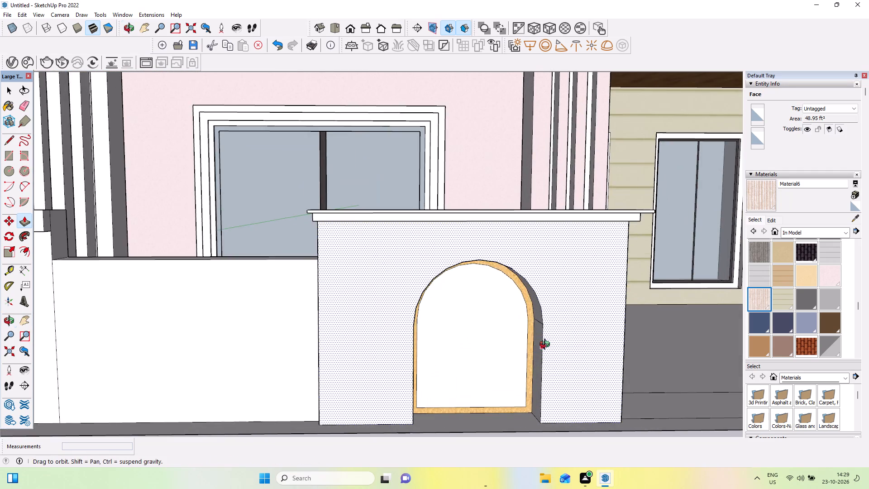
pyautogui.moveTo(547, 345); pyautogui.dragTo(593, 331, button='middle')
pyautogui.moveTo(540, 382); pyautogui.dragTo(572, 349, button='middle')
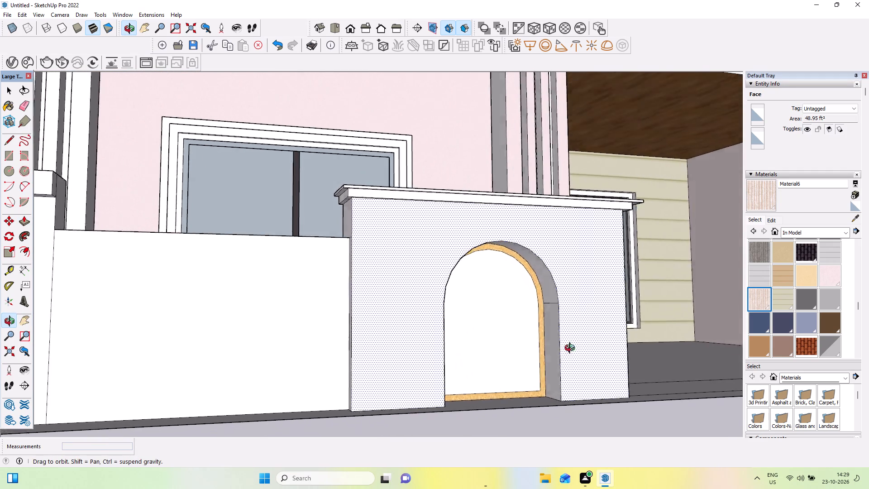
pyautogui.moveTo(572, 349); pyautogui.dragTo(445, 372, button='middle')
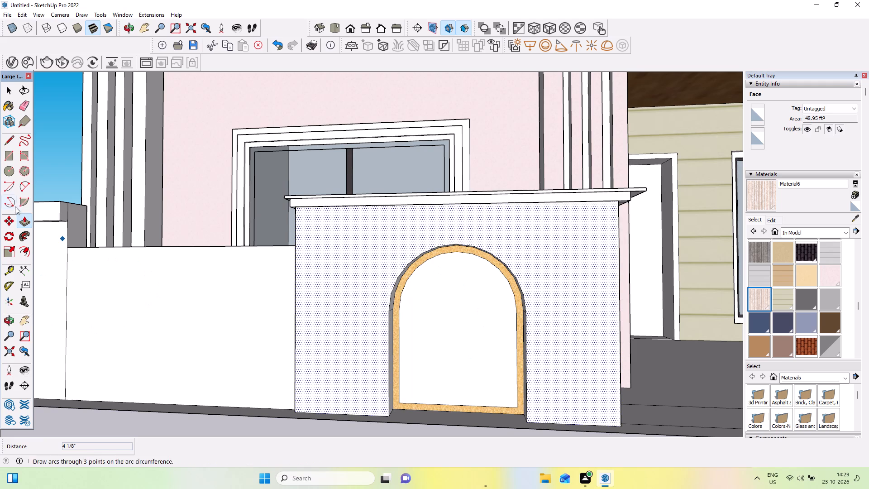
pyautogui.click(10, 95)
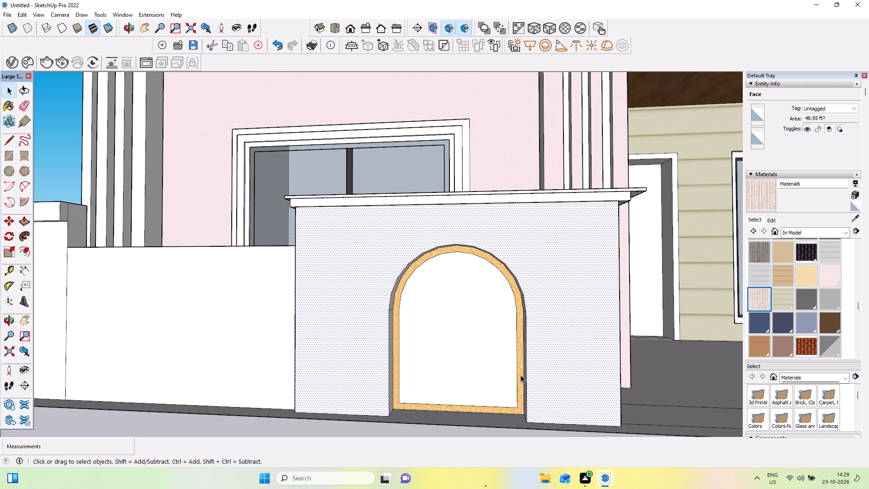
pyautogui.click(521, 375)
pyautogui.moveTo(538, 388); pyautogui.dragTo(683, 385, button='middle')
pyautogui.click(536, 370)
pyautogui.moveTo(556, 392); pyautogui.dragTo(446, 405, button='middle')
pyautogui.scroll(3, 477, 374)
pyautogui.click(528, 377)
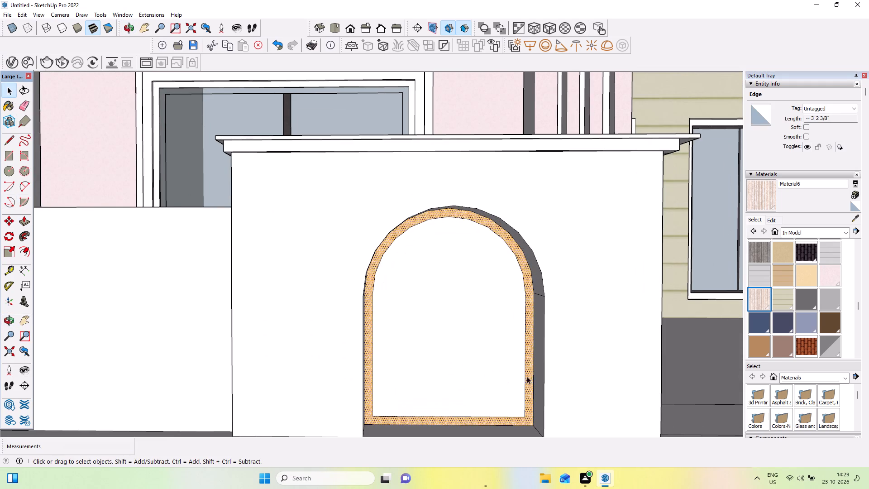
pyautogui.click(25, 221)
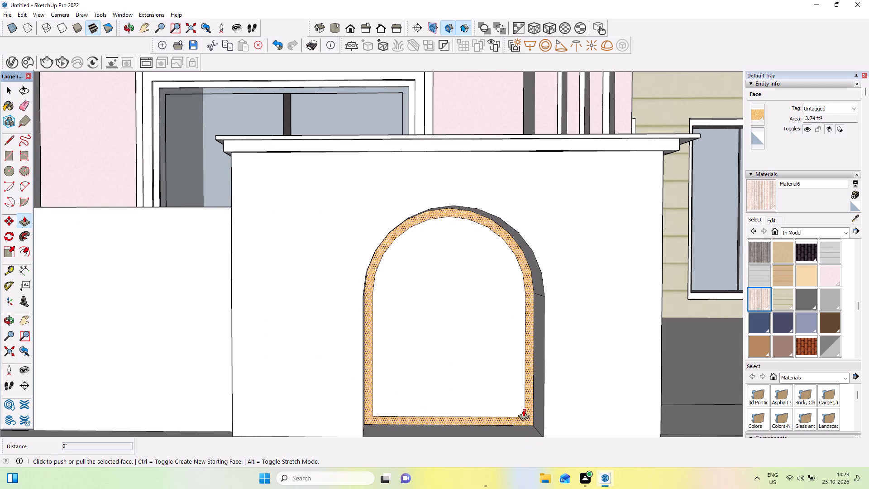
pyautogui.moveTo(526, 408); pyautogui.dragTo(531, 421)
pyautogui.scroll(-3, 500, 367)
pyautogui.moveTo(506, 379); pyautogui.dragTo(434, 386, button='middle')
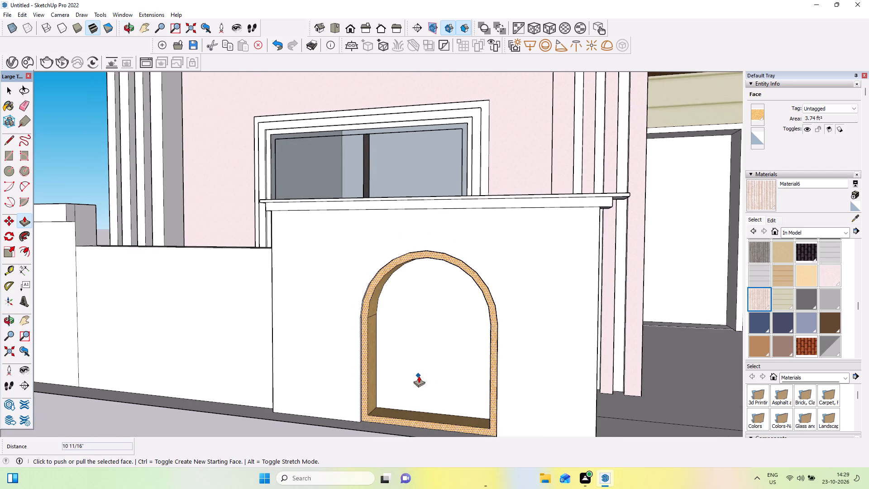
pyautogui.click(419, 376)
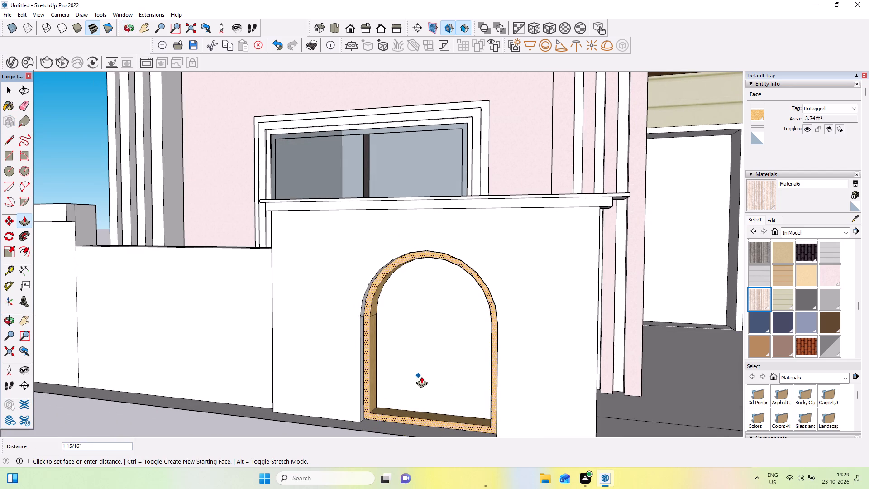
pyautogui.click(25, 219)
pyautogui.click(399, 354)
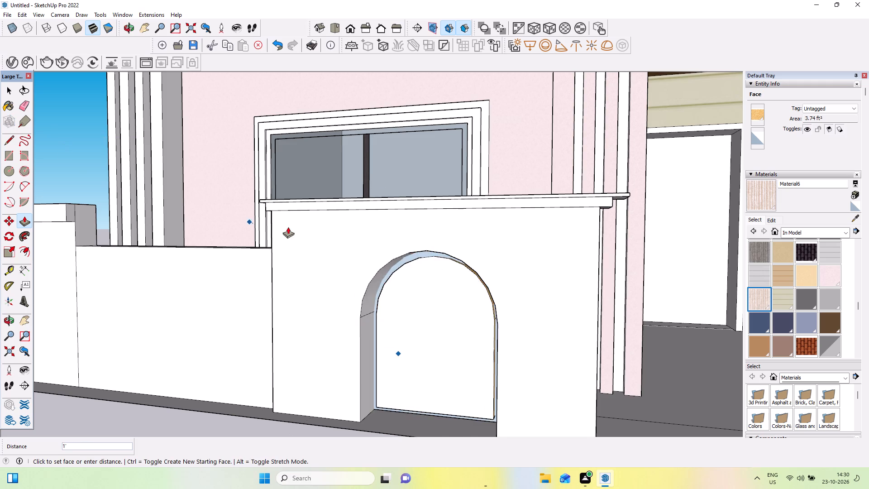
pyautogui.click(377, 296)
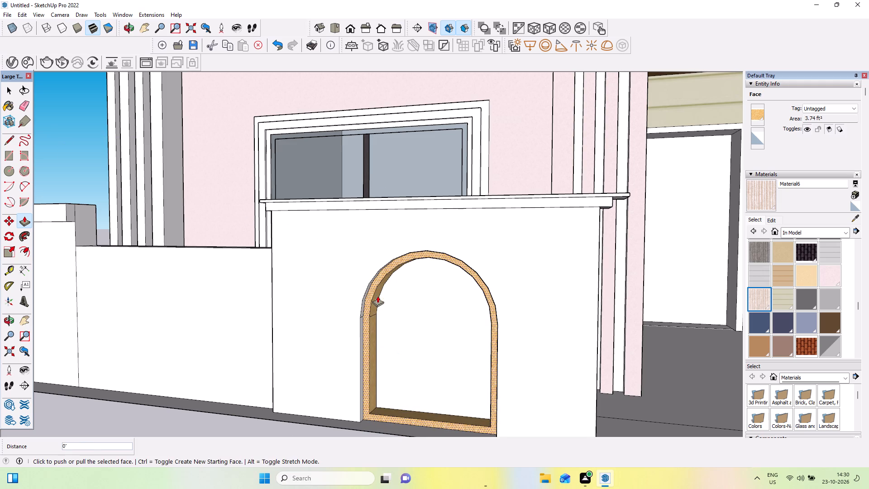
# Pull the arched niche's inner panel outward by about 6 5/16" within its wood-textured border.
pyautogui.middleClick(430, 354)
pyautogui.click(6, 92)
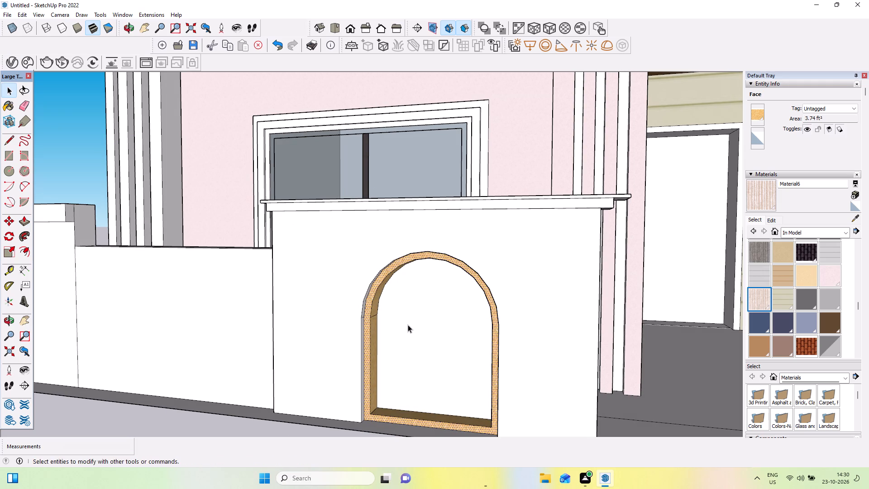
pyautogui.click(410, 329)
pyautogui.click(28, 217)
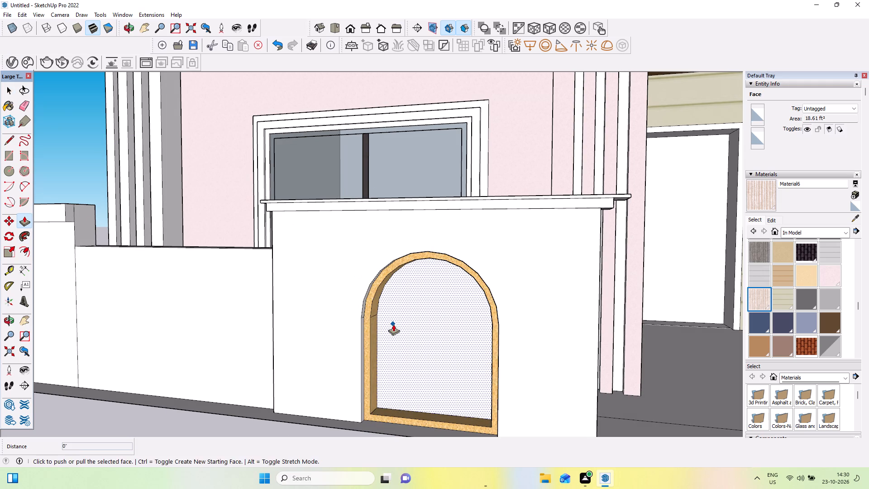
pyautogui.moveTo(394, 324); pyautogui.dragTo(389, 325)
# Examine the whole front facade and boundary wall alongside the reference photo.
pyautogui.scroll(-6, 190, 300)
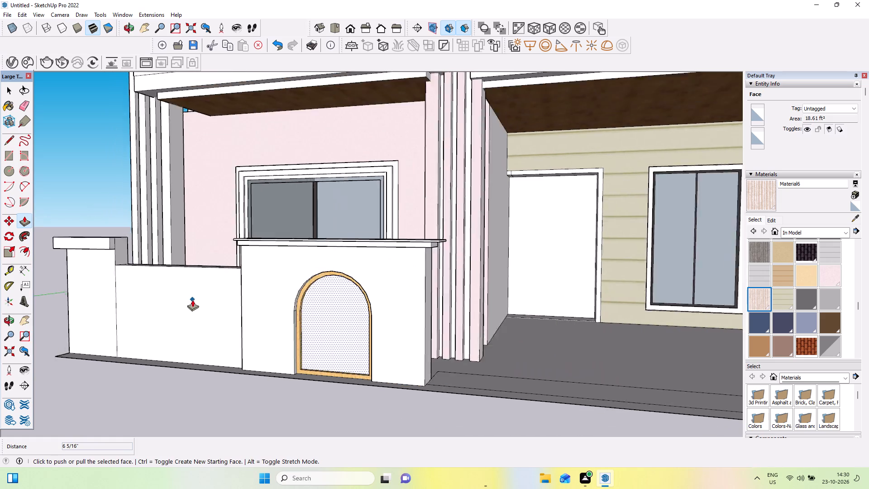
pyautogui.scroll(-2, 192, 300)
pyautogui.moveTo(333, 330); pyautogui.dragTo(410, 348, button='middle')
pyautogui.scroll(-8, 409, 348)
pyautogui.scroll(-3, 489, 229)
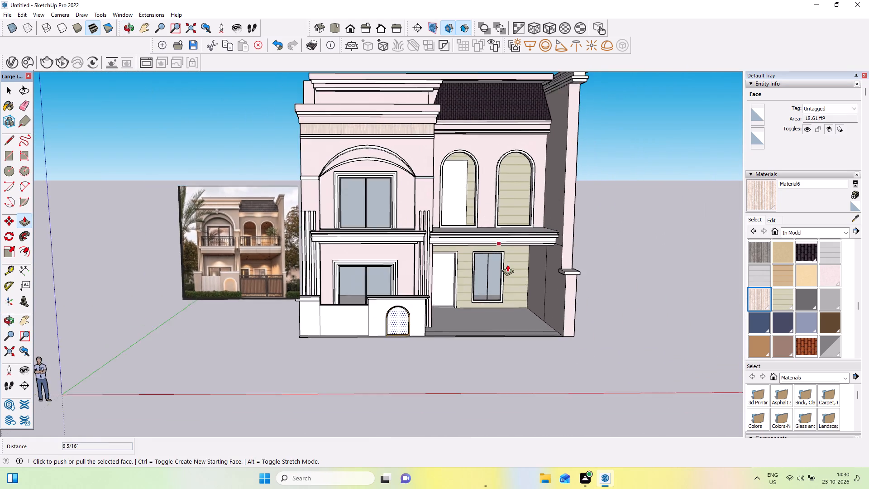
pyautogui.scroll(-5, 508, 265)
pyautogui.scroll(8, 485, 136)
pyautogui.moveTo(535, 228); pyautogui.dragTo(494, 178, button='middle')
pyautogui.scroll(-1, 494, 179)
pyautogui.scroll(-2, 388, 268)
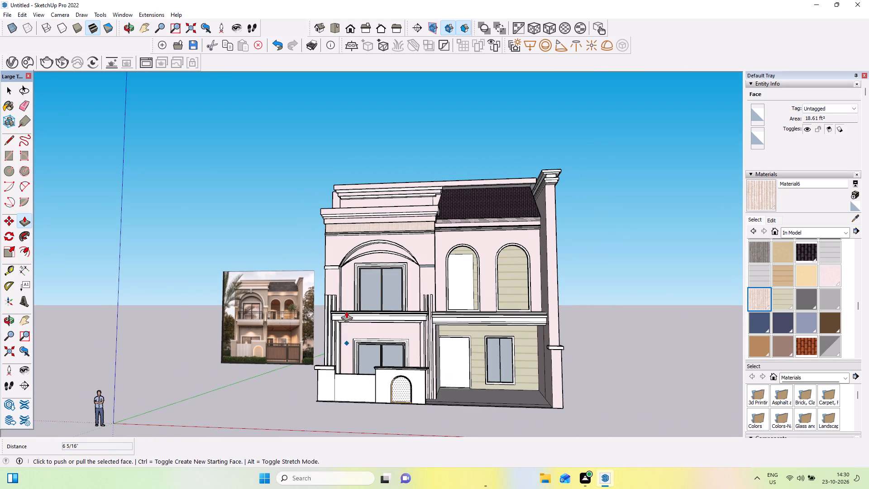
pyautogui.scroll(-2, 253, 204)
pyautogui.moveTo(253, 208); pyautogui.dragTo(270, 227, button='middle')
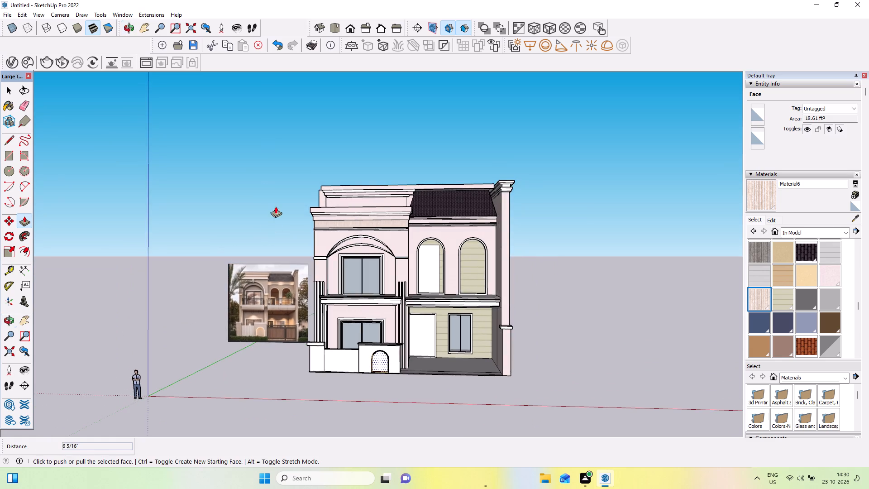
pyautogui.scroll(3, 279, 196)
pyautogui.moveTo(281, 197); pyautogui.dragTo(288, 215, button='middle')
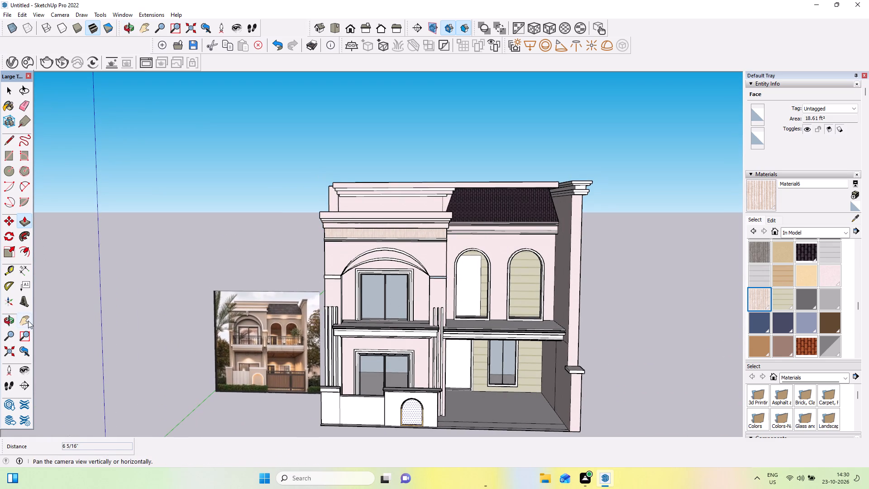
pyautogui.click(28, 316)
pyautogui.moveTo(212, 244); pyautogui.dragTo(178, 206)
pyautogui.scroll(2, 381, 208)
pyautogui.scroll(-3, 396, 208)
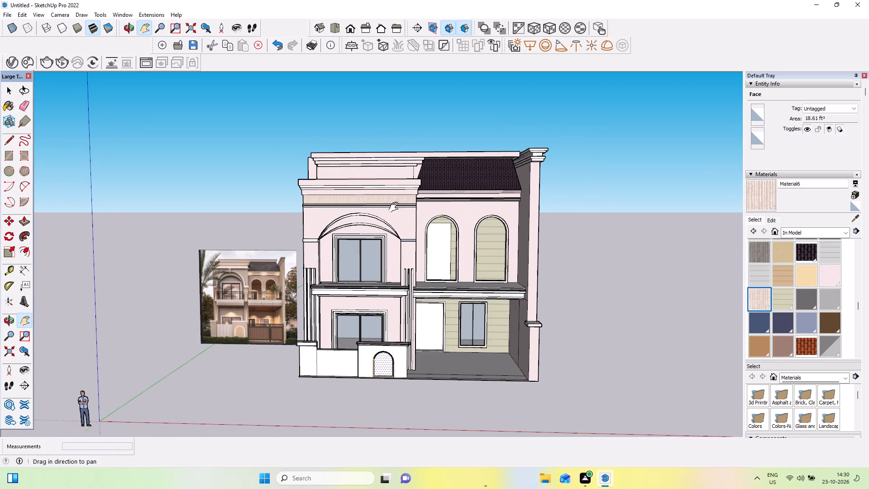
pyautogui.moveTo(449, 275); pyautogui.dragTo(456, 253, button='middle')
pyautogui.scroll(3, 325, 265)
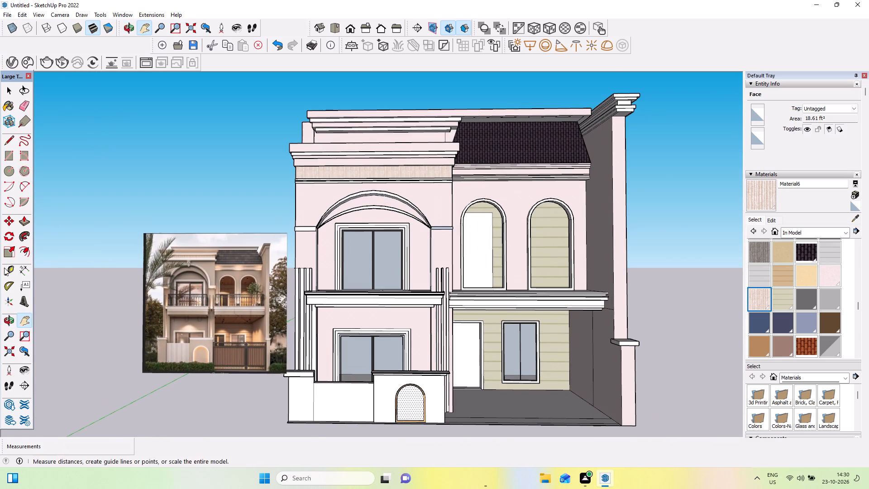
pyautogui.click(23, 320)
pyautogui.moveTo(302, 255); pyautogui.dragTo(227, 240)
pyautogui.moveTo(401, 261); pyautogui.dragTo(403, 265, button='middle')
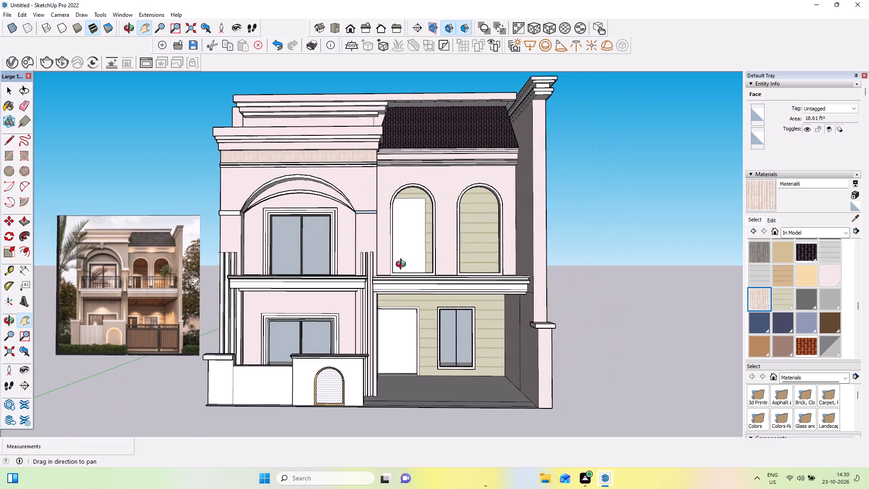
# Examine the reference photo's boundary wall, arched openings and balcony railing alongside the modelled facade.
pyautogui.moveTo(403, 265); pyautogui.dragTo(372, 283, button='middle')
pyautogui.moveTo(426, 296); pyautogui.dragTo(450, 272, button='middle')
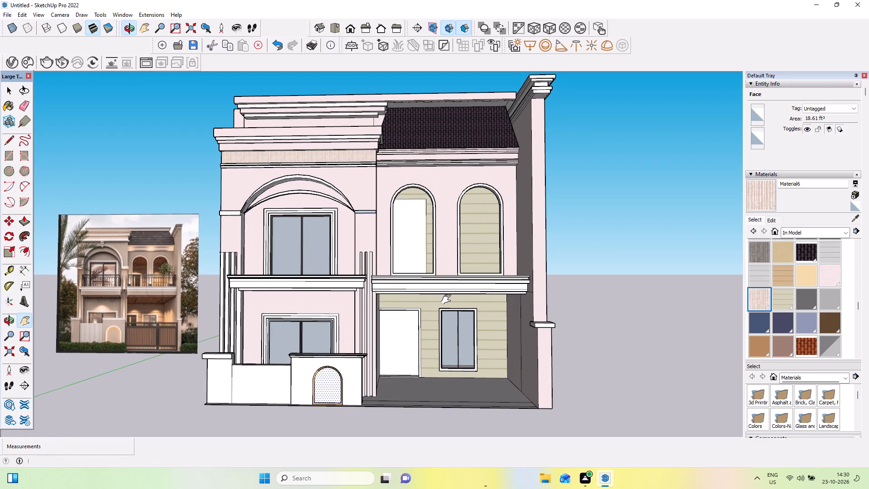
pyautogui.moveTo(494, 326); pyautogui.dragTo(503, 336, button='middle')
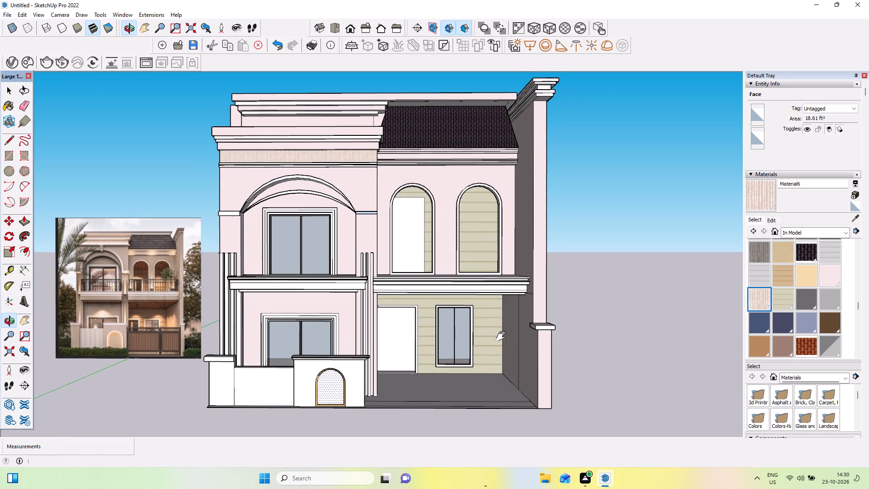
pyautogui.middleClick(502, 338)
pyautogui.moveTo(464, 369); pyautogui.dragTo(441, 376, button='middle')
pyautogui.scroll(1, 444, 390)
pyautogui.moveTo(447, 393); pyautogui.dragTo(468, 388, button='middle')
pyautogui.scroll(-1, 470, 387)
pyautogui.moveTo(465, 390); pyautogui.dragTo(461, 375, button='middle')
pyautogui.scroll(6, 95, 335)
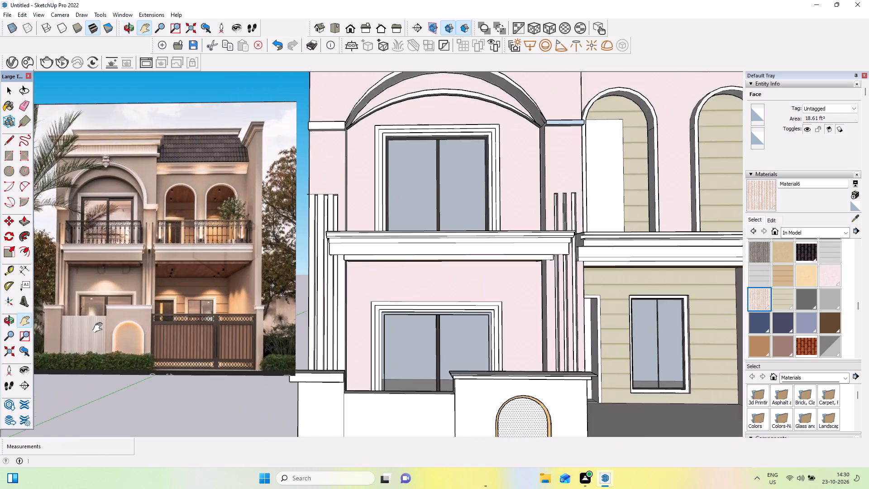
pyautogui.scroll(5, 100, 328)
pyautogui.scroll(-10, 100, 328)
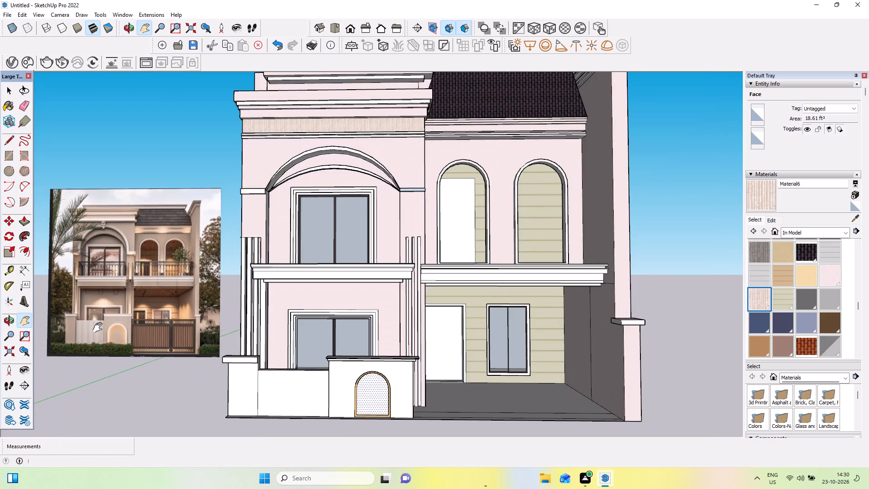
pyautogui.scroll(-3, 100, 328)
pyautogui.moveTo(102, 328); pyautogui.dragTo(112, 343, button='middle')
pyautogui.scroll(3, 157, 324)
pyautogui.scroll(-3, 157, 324)
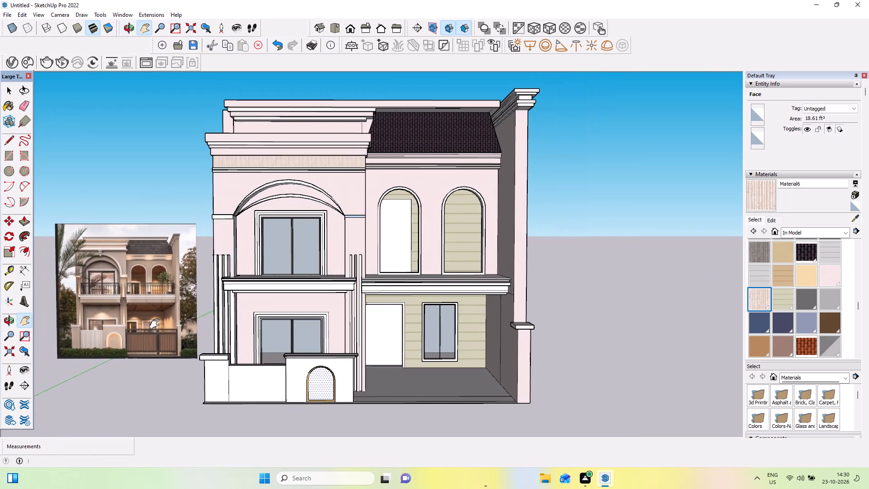
pyautogui.scroll(-1, 157, 324)
pyautogui.scroll(12, 169, 280)
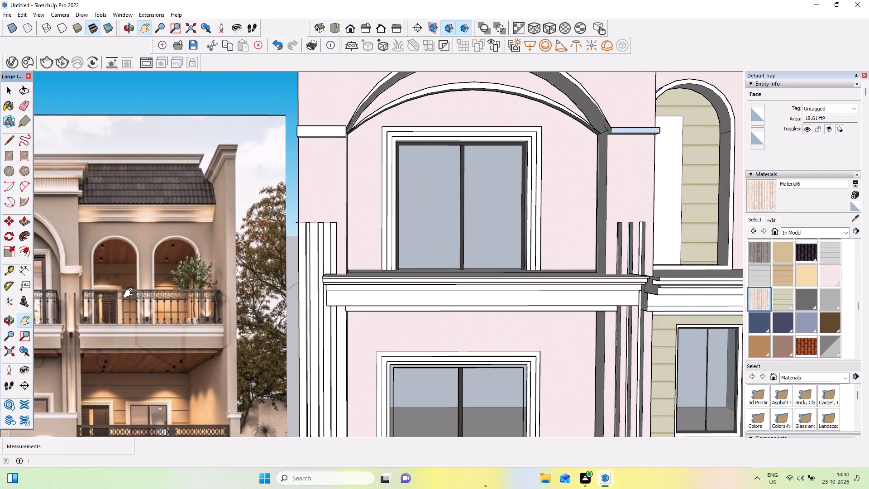
pyautogui.scroll(11, 130, 289)
pyautogui.scroll(-4, 130, 289)
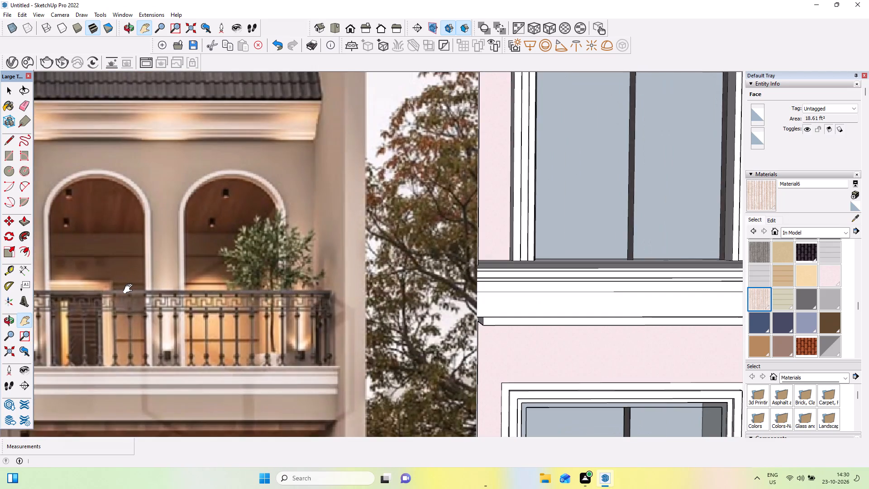
pyautogui.scroll(-18, 130, 289)
pyautogui.scroll(-3, 138, 289)
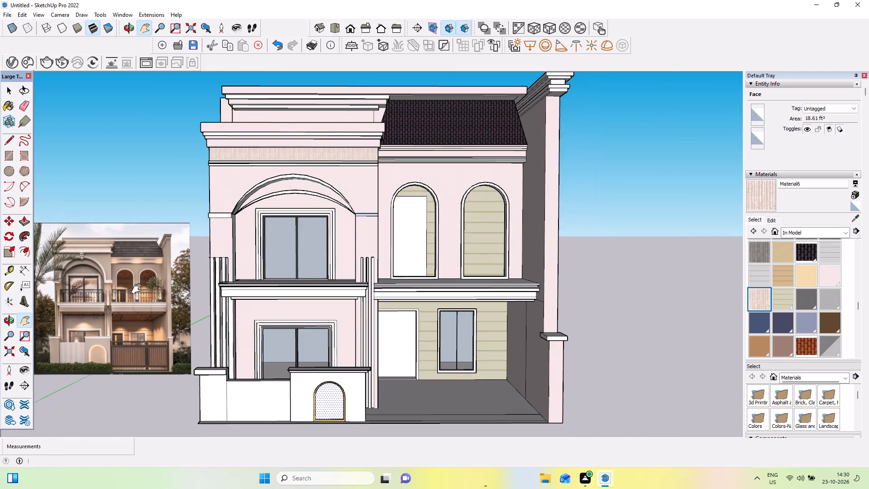
# Paint the low middle section of the front boundary wall with the striped Material6.
pyautogui.moveTo(216, 277); pyautogui.dragTo(207, 276, button='middle')
pyautogui.scroll(-1, 207, 276)
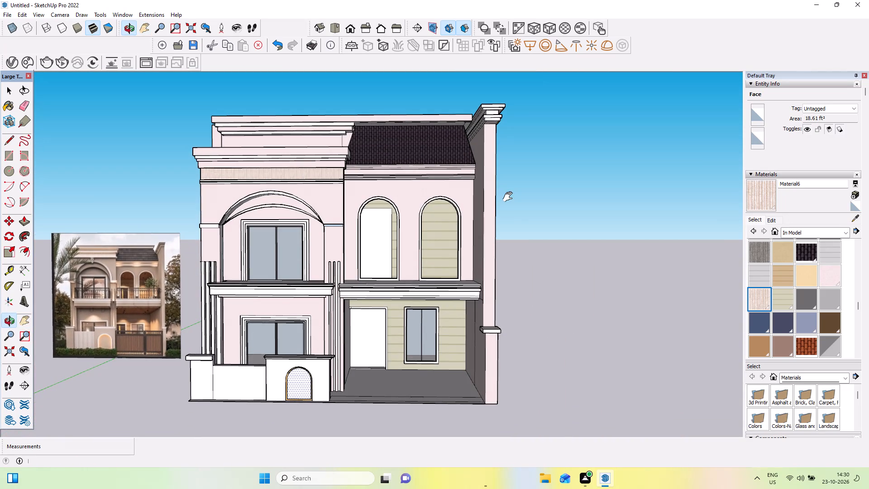
pyautogui.scroll(-2, 510, 197)
pyautogui.moveTo(453, 267); pyautogui.dragTo(460, 256, button='middle')
pyautogui.scroll(3, 375, 298)
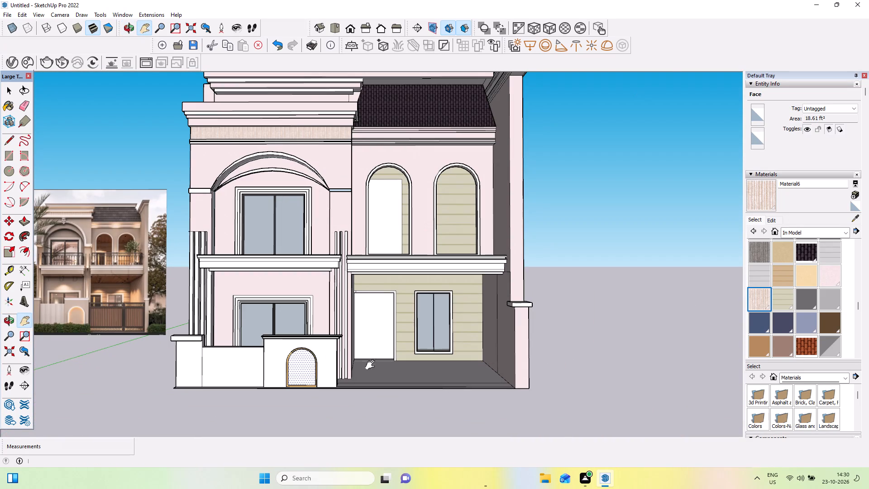
pyautogui.click(762, 295)
pyautogui.click(247, 363)
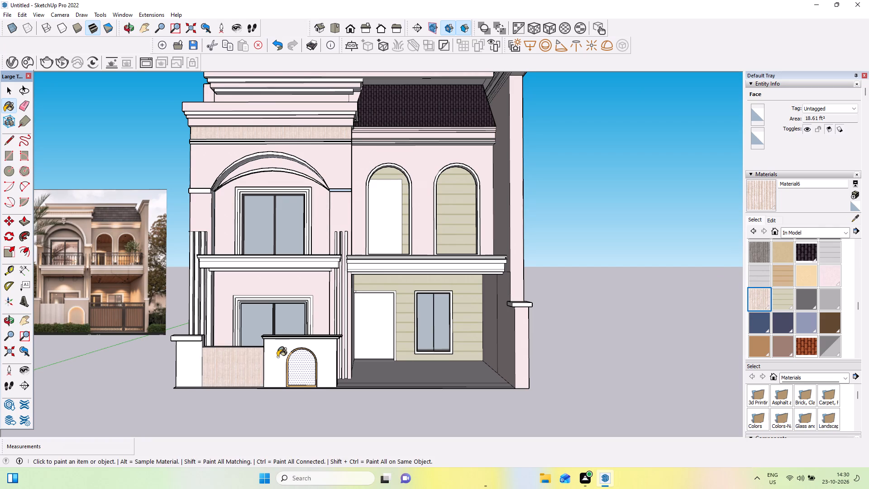
# Paint the boundary wall's arched section and its outer end pillar with the pale pink Material5.
pyautogui.moveTo(370, 345); pyautogui.dragTo(372, 356, button='middle')
pyautogui.click(837, 274)
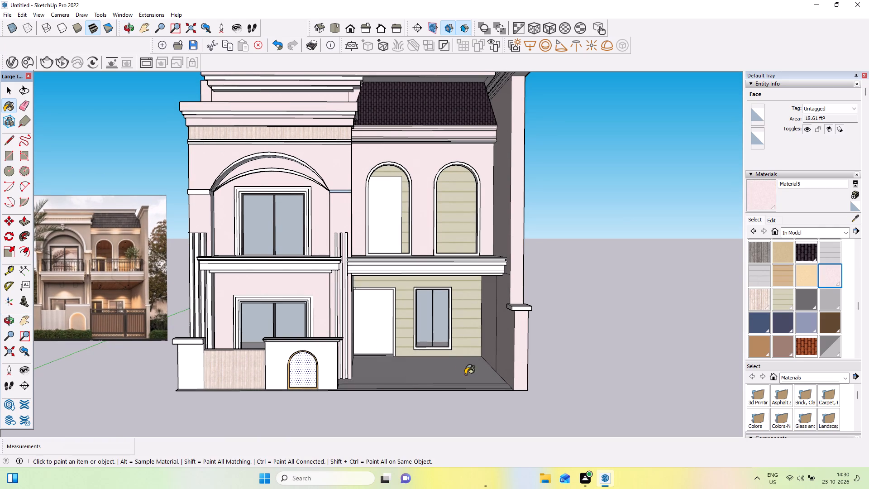
pyautogui.click(320, 360)
pyautogui.scroll(3, 267, 379)
pyautogui.moveTo(273, 375); pyautogui.dragTo(285, 364, button='middle')
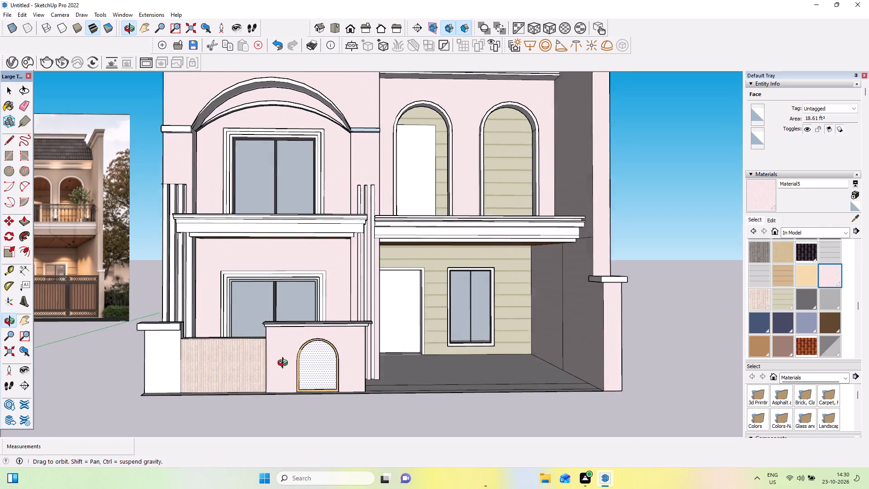
pyautogui.moveTo(285, 364); pyautogui.dragTo(294, 369, button='middle')
pyautogui.click(158, 372)
# Create a new material based on Material5, keeping the Formica Beige.jpg texture and shifting its colour to a light peach.
pyautogui.scroll(-7, 158, 375)
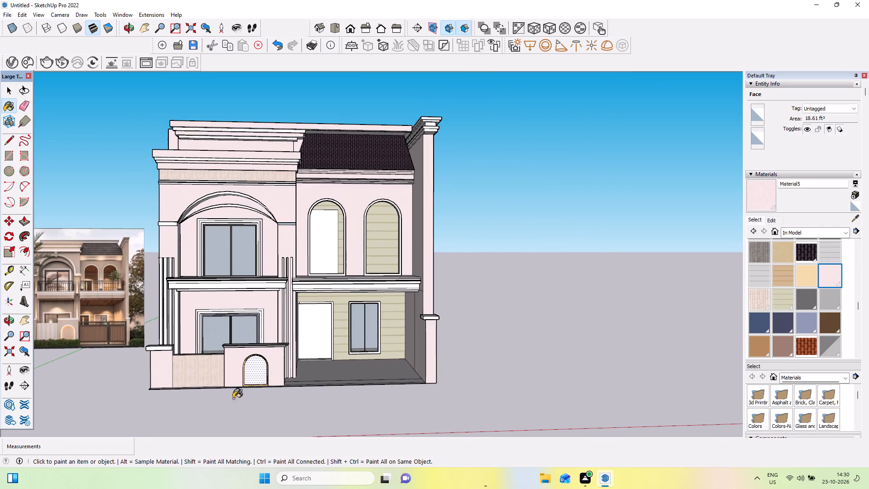
pyautogui.moveTo(248, 403); pyautogui.dragTo(224, 402, button='middle')
pyautogui.scroll(3, 231, 363)
pyautogui.moveTo(232, 363); pyautogui.dragTo(234, 367, button='middle')
pyautogui.scroll(-4, 234, 367)
pyautogui.moveTo(234, 367); pyautogui.dragTo(236, 355, button='middle')
pyautogui.scroll(1, 227, 350)
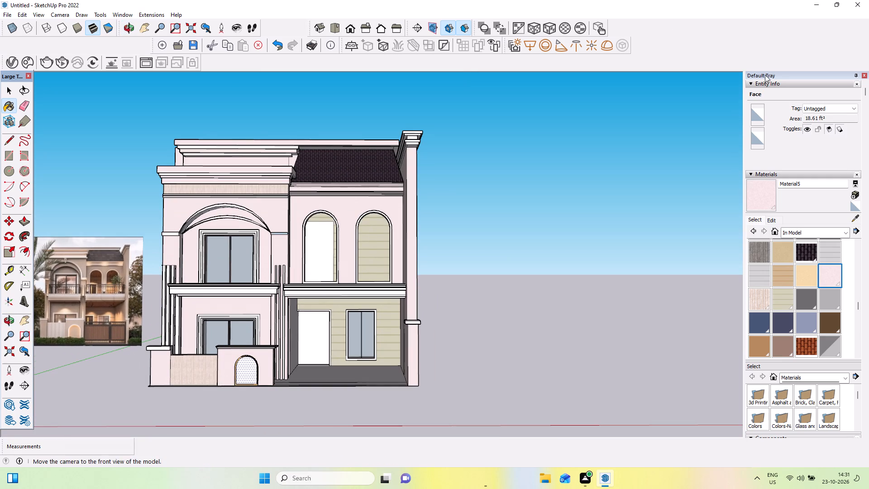
pyautogui.click(826, 271)
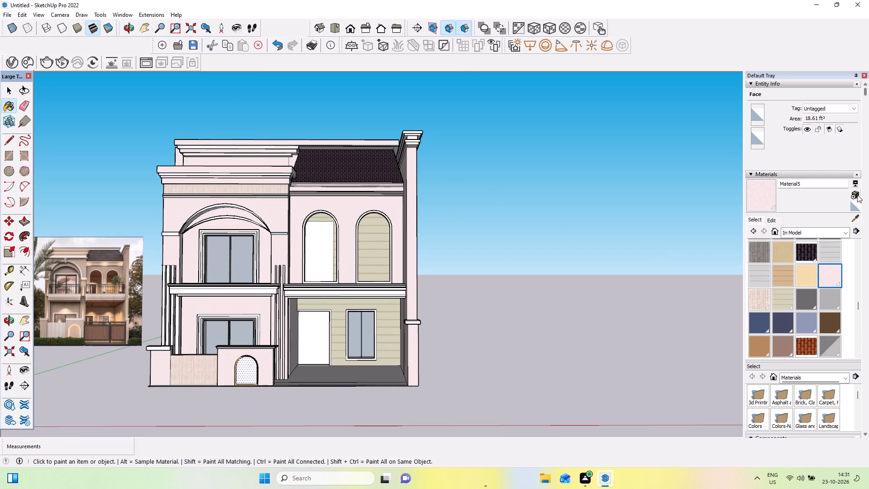
pyautogui.click(859, 197)
pyautogui.scroll(3, 371, 235)
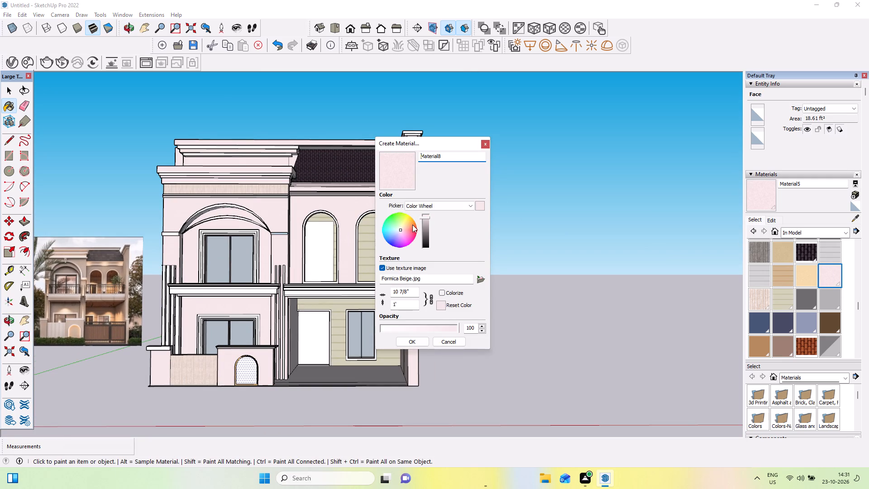
pyautogui.click(403, 226)
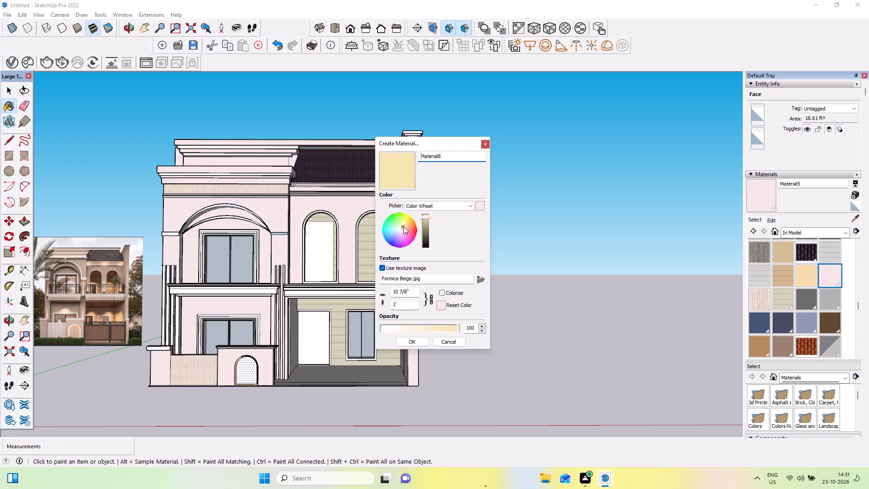
pyautogui.click(401, 230)
pyautogui.click(401, 229)
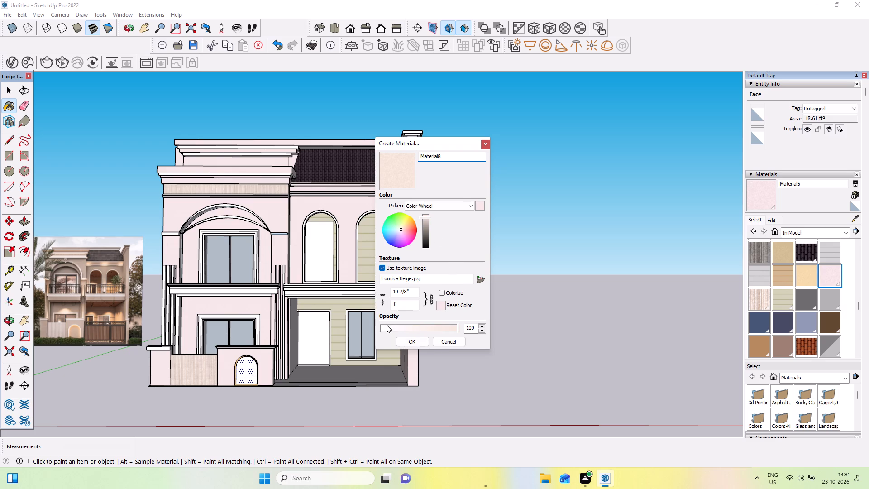
pyautogui.click(418, 339)
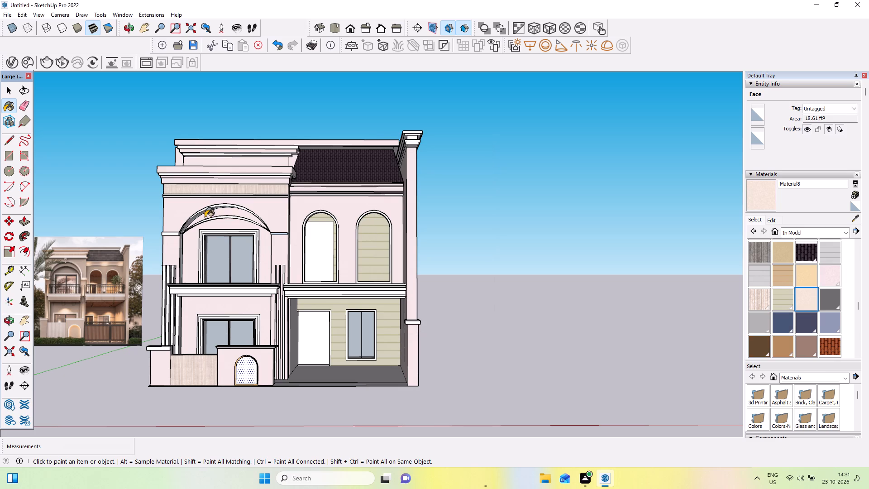
# Paint the upper-floor walls around the large arch and the arched windows, plus the tall side column, with the new peach material.
pyautogui.click(271, 208)
pyautogui.click(317, 215)
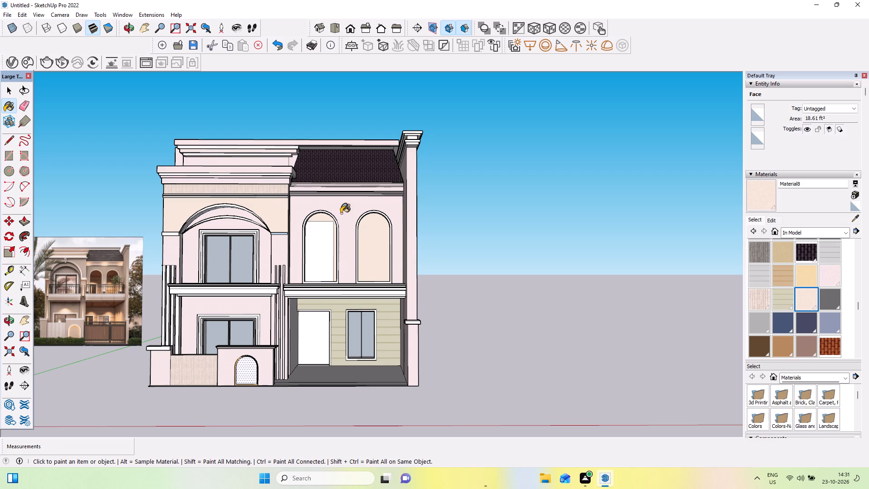
pyautogui.hotkey('ctrl', 'z')
pyautogui.click(345, 211)
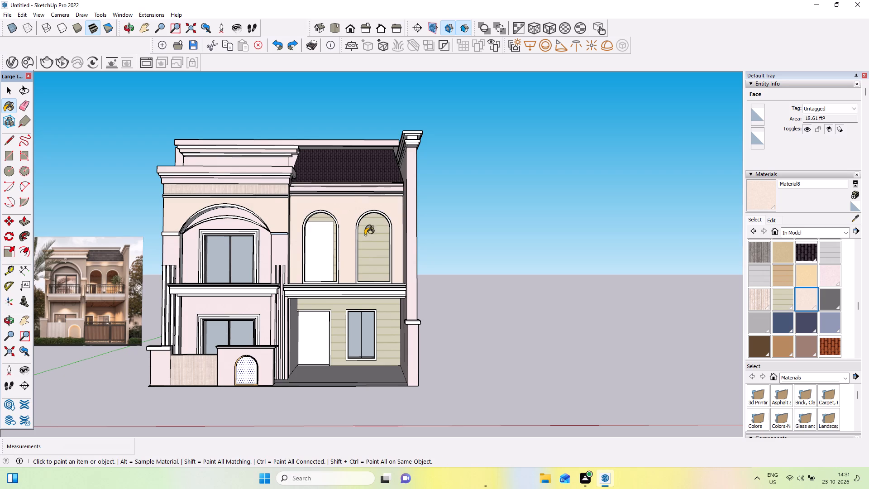
pyautogui.click(413, 221)
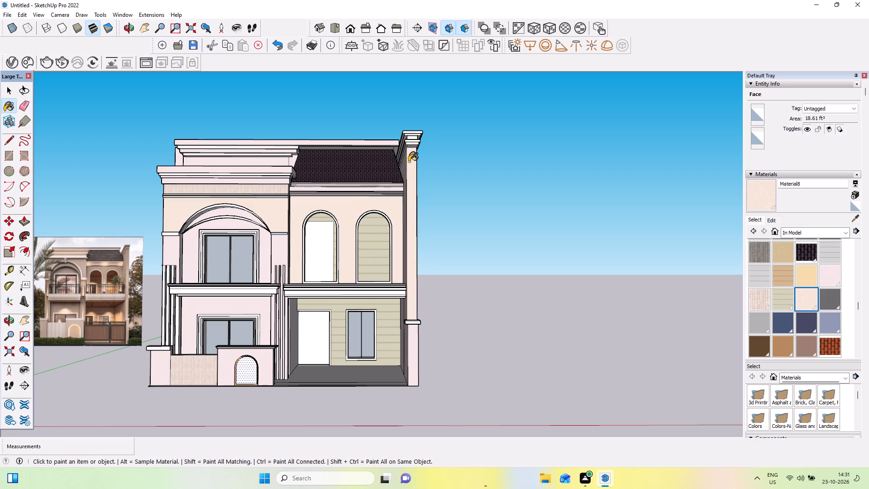
pyautogui.click(410, 158)
# Paint the cornice and parapet faces above the arched bay with the new peach material.
pyautogui.moveTo(240, 162); pyautogui.dragTo(241, 173)
pyautogui.moveTo(257, 152); pyautogui.dragTo(257, 168)
pyautogui.moveTo(256, 162); pyautogui.dragTo(256, 168)
pyautogui.click(256, 163)
pyautogui.click(258, 157)
pyautogui.doubleClick(258, 152)
pyautogui.doubleClick(260, 149)
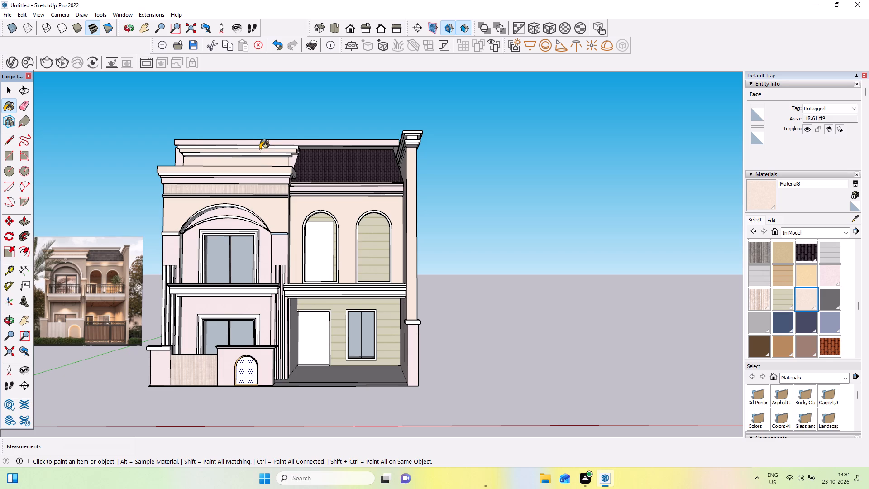
pyautogui.doubleClick(267, 143)
pyautogui.click(275, 142)
pyautogui.doubleClick(275, 140)
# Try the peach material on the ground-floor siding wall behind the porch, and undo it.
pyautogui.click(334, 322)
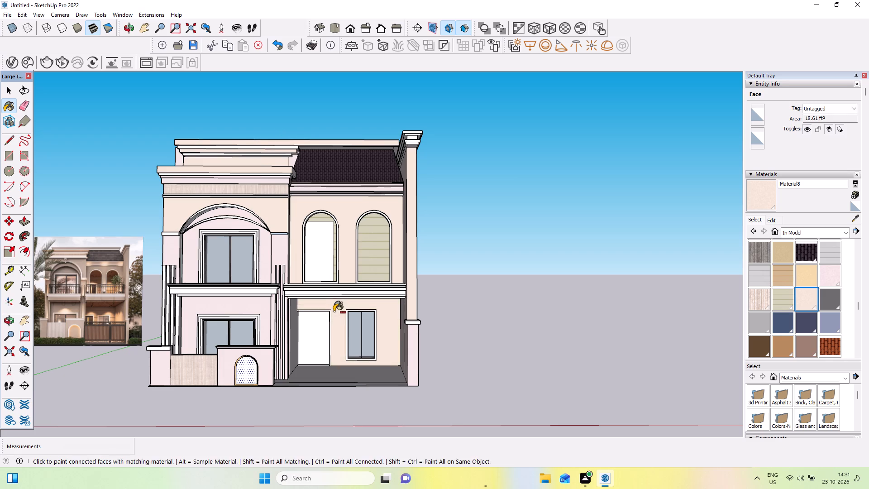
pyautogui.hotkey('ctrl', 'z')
# Paint the arched bay's recessed wall, arch band and side strips, and the boundary wall's outer end pillar, with the peach material.
pyautogui.click(279, 254)
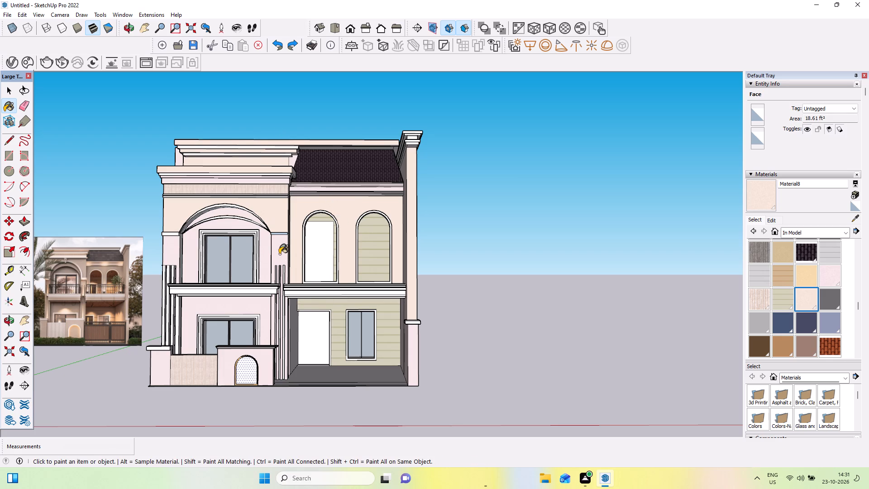
pyautogui.click(262, 250)
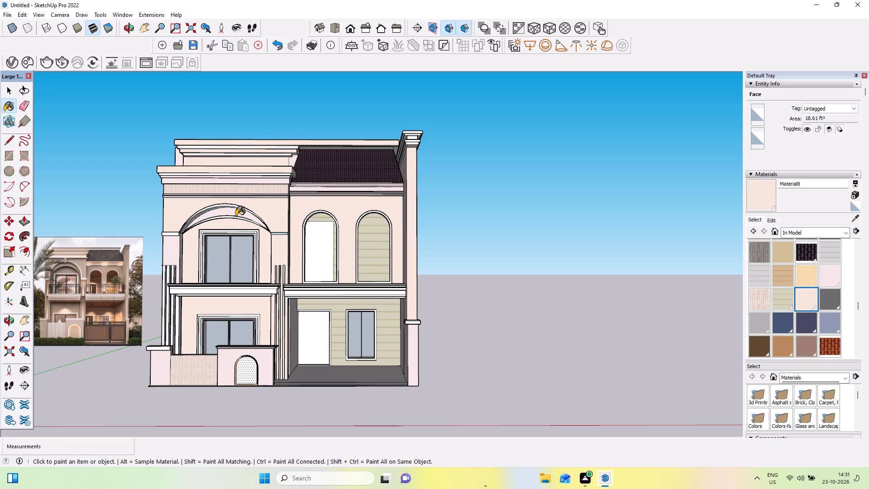
pyautogui.click(237, 213)
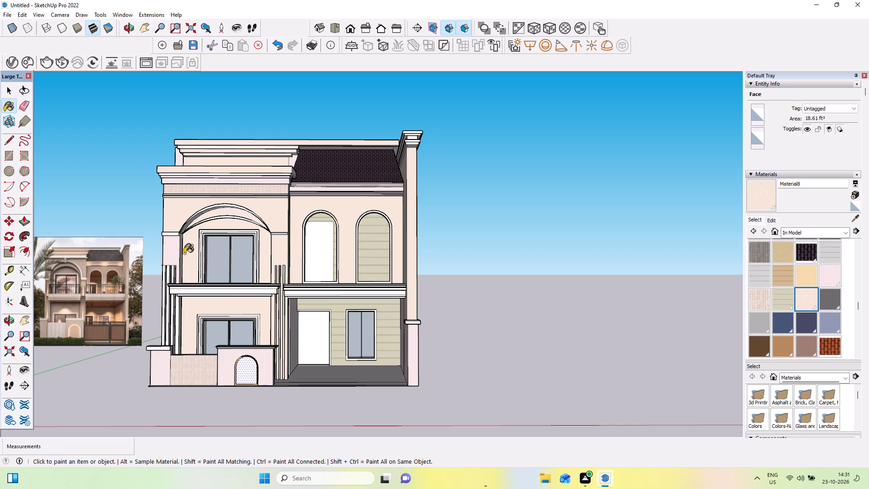
pyautogui.click(184, 254)
pyautogui.click(173, 249)
pyautogui.click(160, 367)
# Paint the narrow wall strips between and beside the vertical fins on the arched bay's outer side with the peach material.
pyautogui.scroll(11, 185, 337)
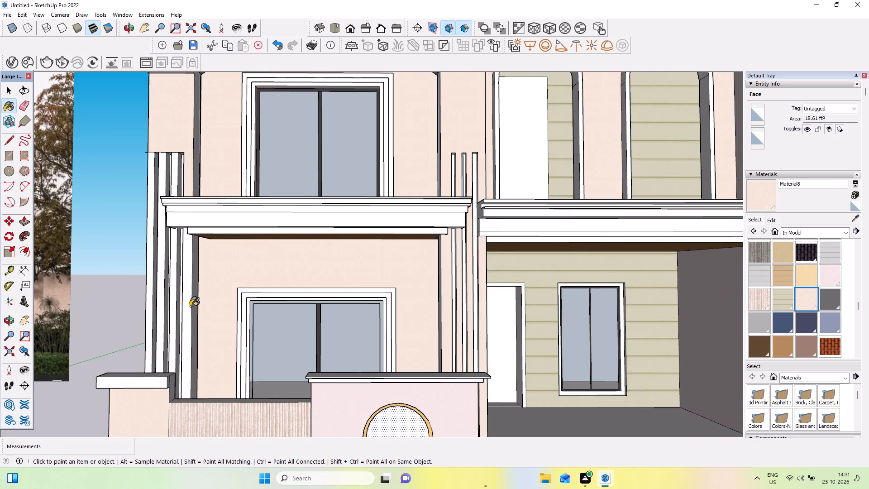
pyautogui.click(190, 307)
pyautogui.moveTo(177, 297); pyautogui.dragTo(205, 306, button='middle')
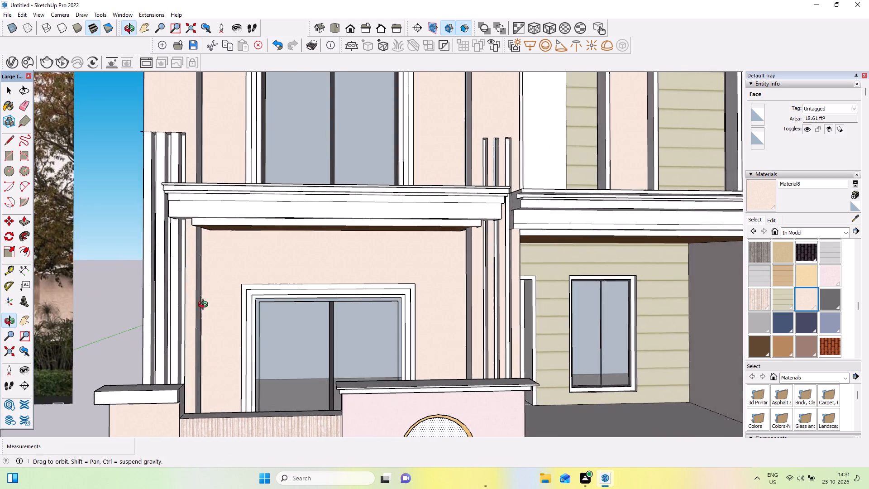
pyautogui.moveTo(205, 306); pyautogui.dragTo(207, 307, button='middle')
pyautogui.click(174, 293)
pyautogui.click(160, 290)
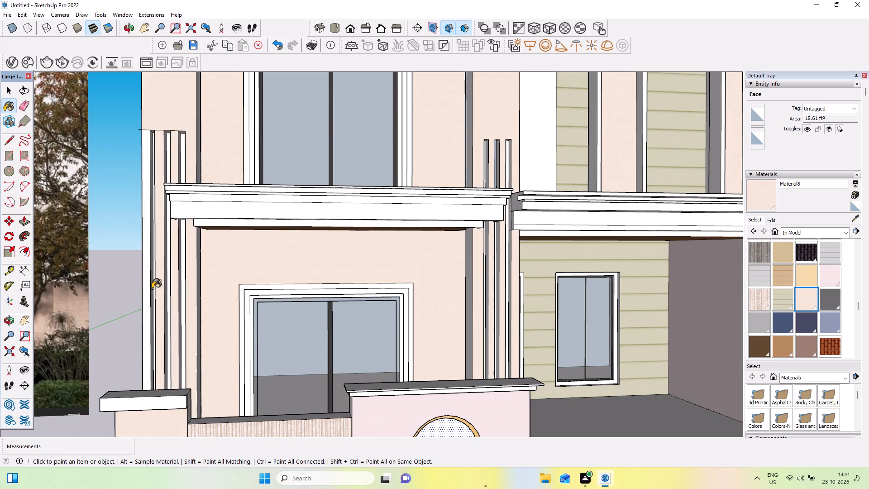
pyautogui.click(145, 285)
# Paint the boundary wall block around the arched niche and the pink lower pillar beside the porch with the peach material.
pyautogui.scroll(-7, 150, 285)
pyautogui.scroll(3, 351, 310)
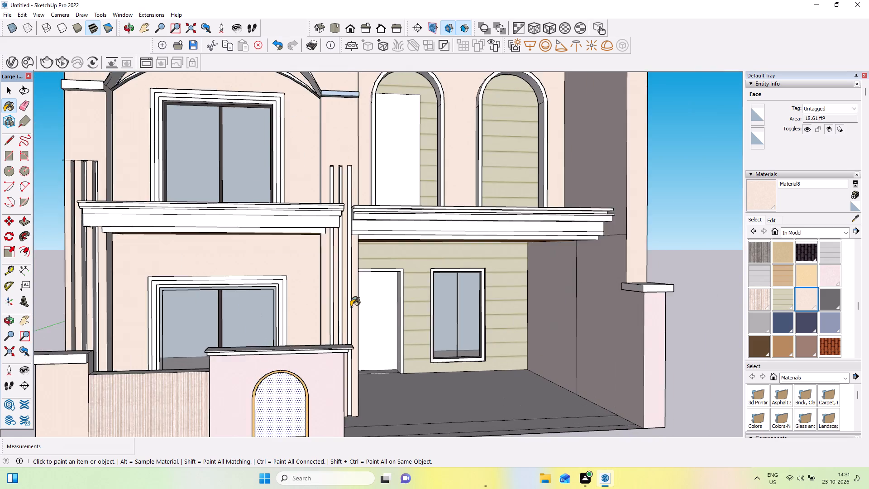
pyautogui.scroll(5, 351, 307)
pyautogui.moveTo(351, 299); pyautogui.dragTo(296, 315, button='middle')
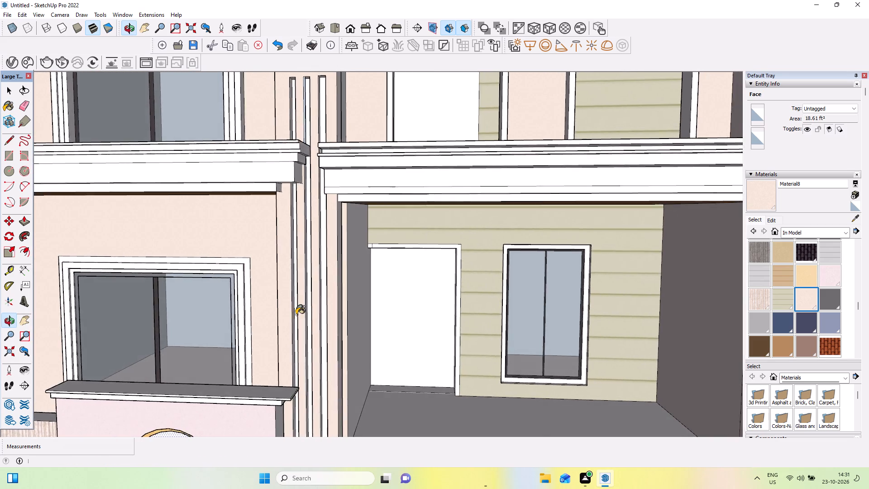
pyautogui.scroll(-10, 296, 315)
pyautogui.click(285, 378)
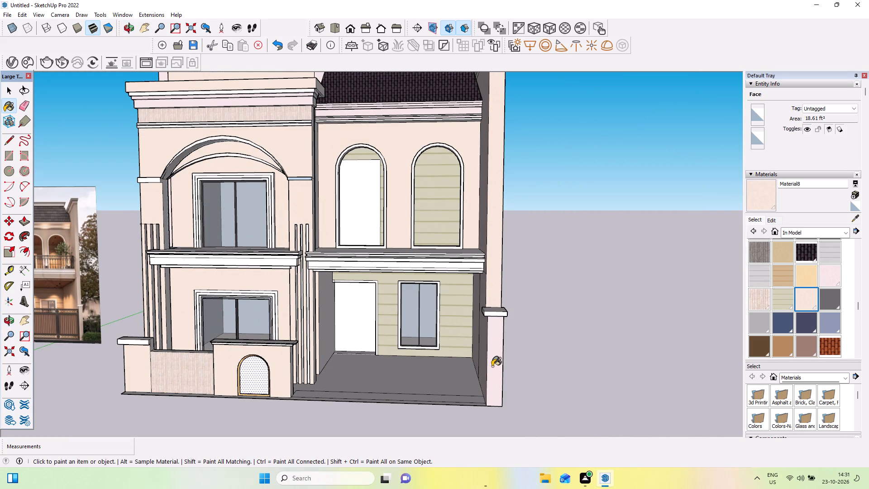
pyautogui.click(494, 366)
# Paint the pink cornice band above the arched bay and the cornice bands beneath the tiled roof with the peach material.
pyautogui.middleClick(510, 368)
pyautogui.scroll(-3, 487, 322)
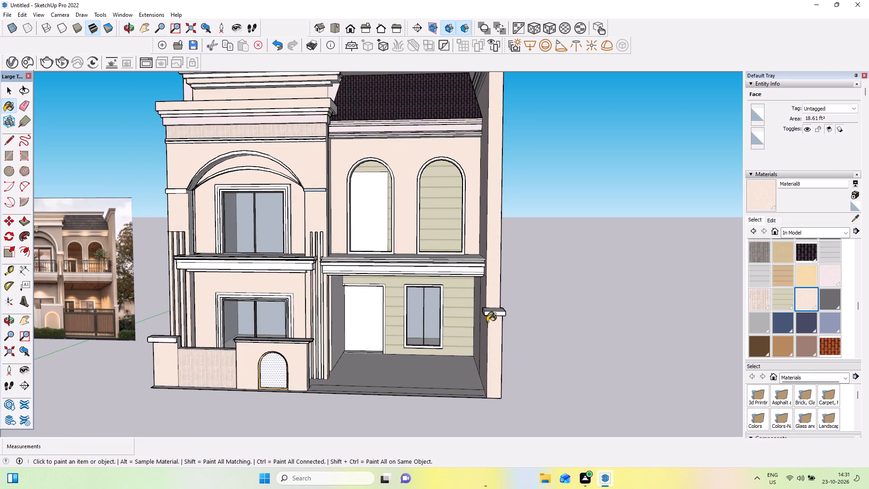
pyautogui.scroll(-2, 487, 322)
pyautogui.moveTo(465, 280); pyautogui.dragTo(473, 253, button='middle')
pyautogui.scroll(2, 420, 205)
pyautogui.middleClick(420, 205)
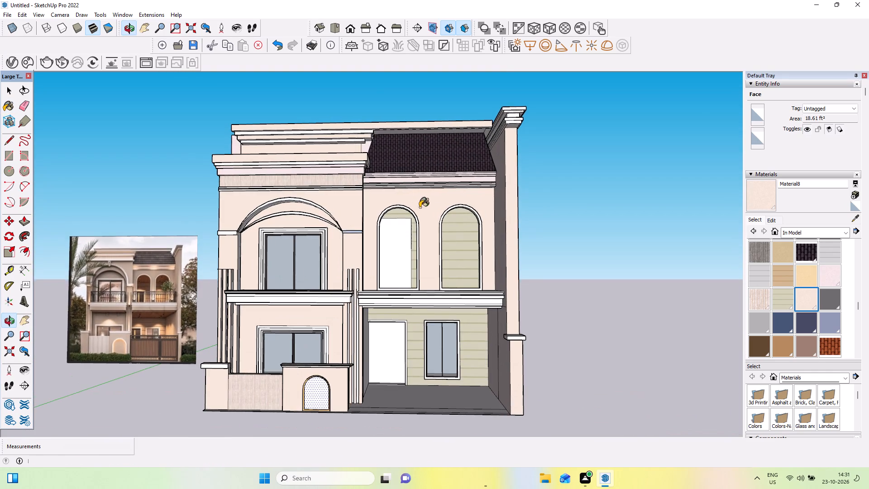
pyautogui.scroll(6, 320, 165)
pyautogui.click(347, 174)
pyautogui.click(418, 190)
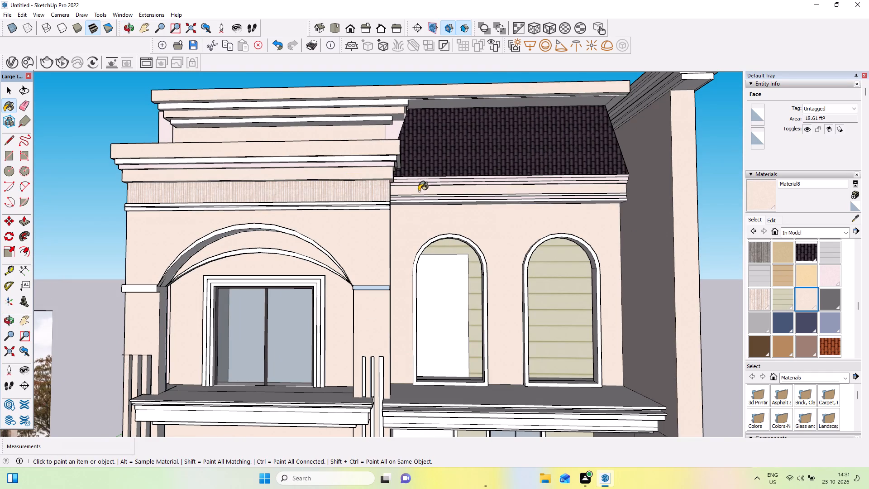
pyautogui.click(422, 197)
pyautogui.doubleClick(424, 200)
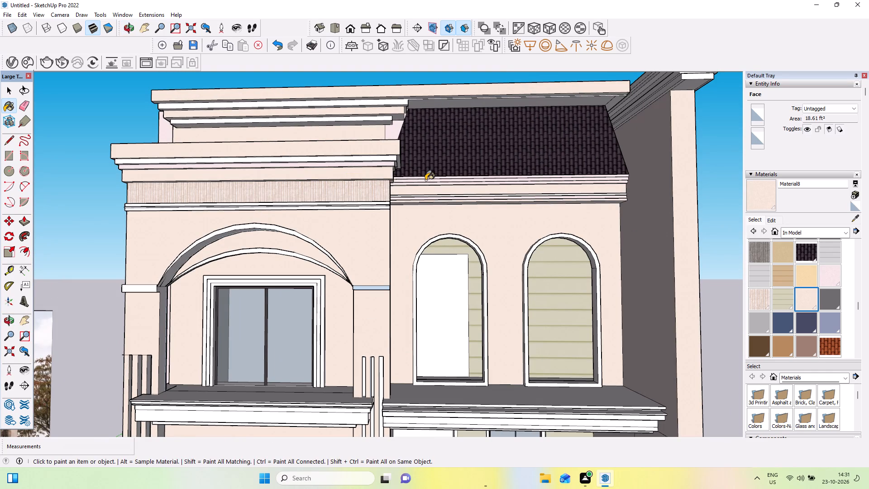
pyautogui.click(425, 180)
# Examine the whole repainted facade alongside the reference photo.
pyautogui.scroll(-9, 385, 202)
pyautogui.moveTo(396, 219); pyautogui.dragTo(404, 245, button='middle')
pyautogui.scroll(1, 404, 246)
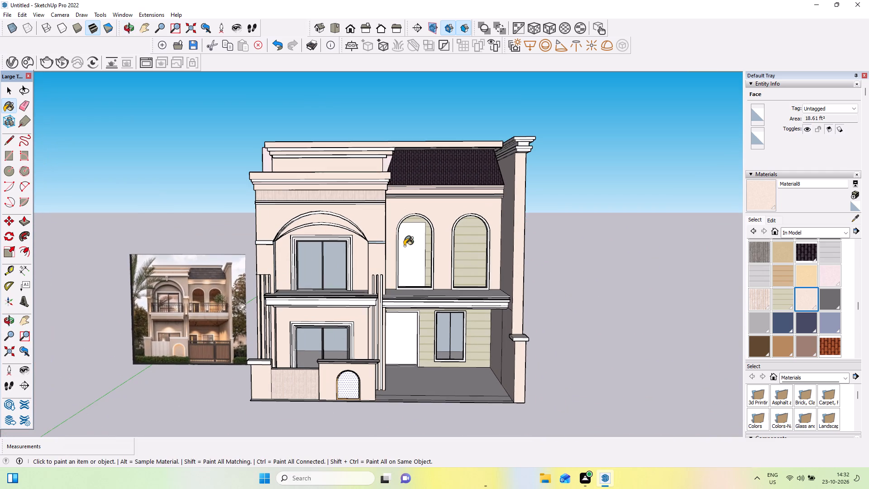
pyautogui.moveTo(508, 276); pyautogui.dragTo(502, 265, button='middle')
pyautogui.scroll(1, 502, 264)
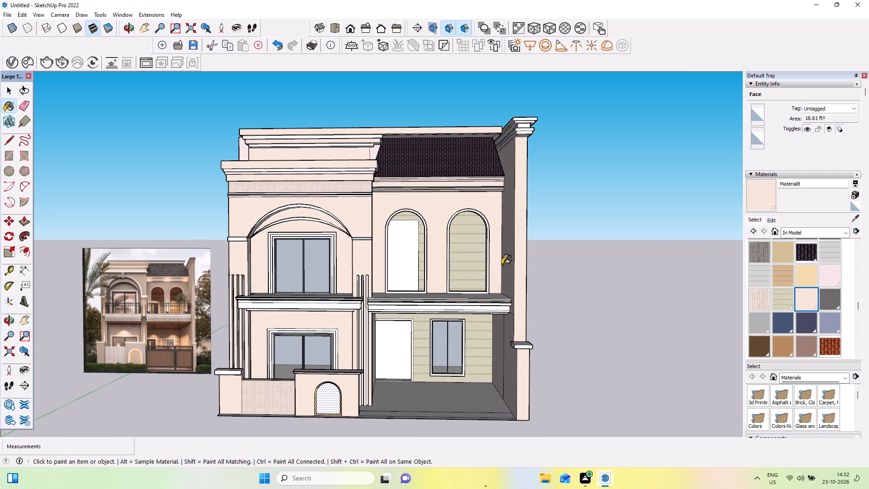
pyautogui.moveTo(506, 269); pyautogui.dragTo(509, 277, button='middle')
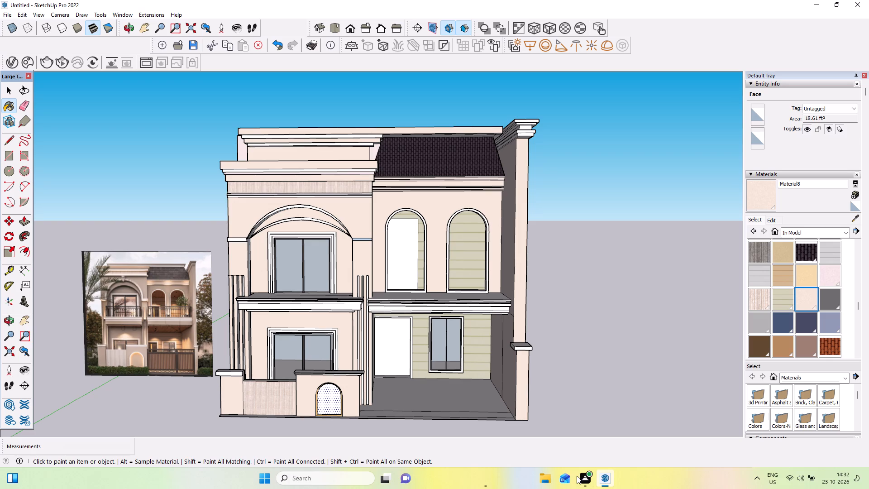
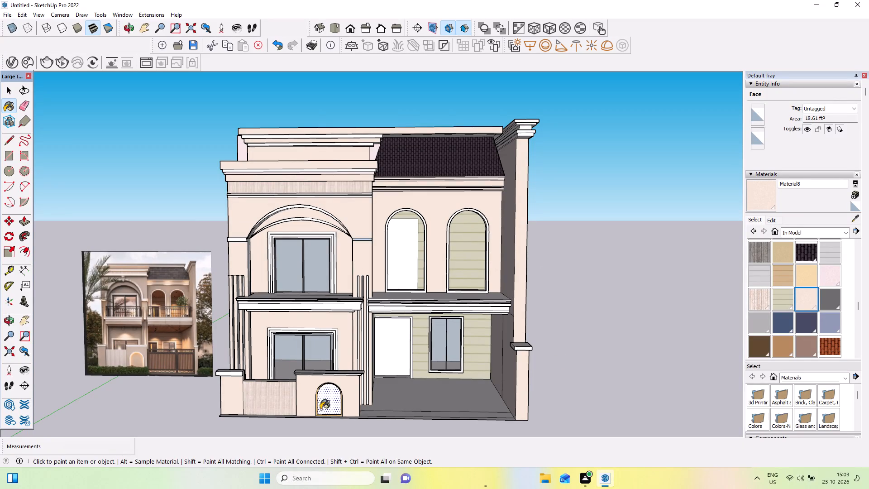
# Examine the painted facade from the front and from below alongside the reference photo.
pyautogui.scroll(1, 462, 359)
pyautogui.scroll(-3, 462, 359)
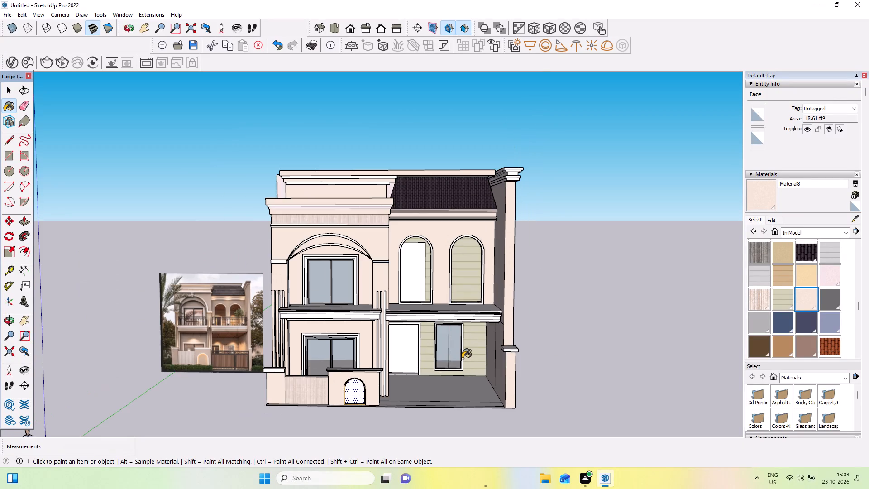
pyautogui.moveTo(460, 338); pyautogui.dragTo(476, 324, button='middle')
pyautogui.scroll(2, 473, 328)
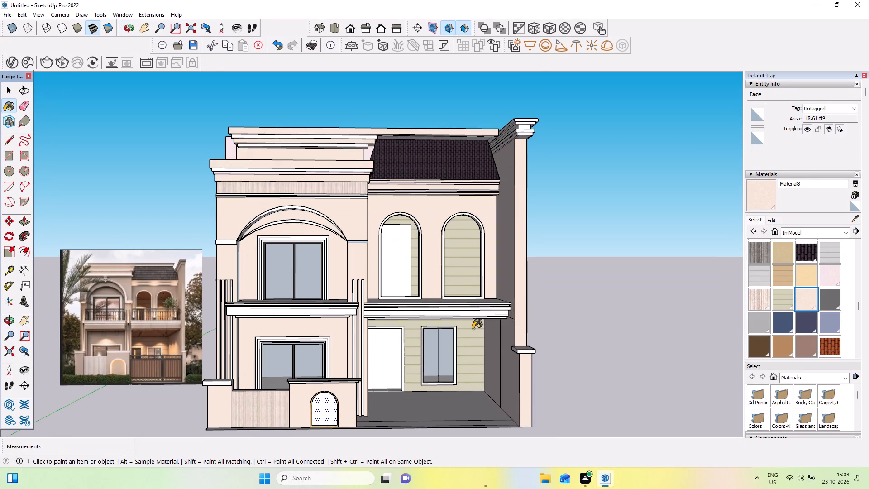
pyautogui.scroll(-1, 473, 329)
pyautogui.moveTo(735, 307); pyautogui.dragTo(736, 242, button='middle')
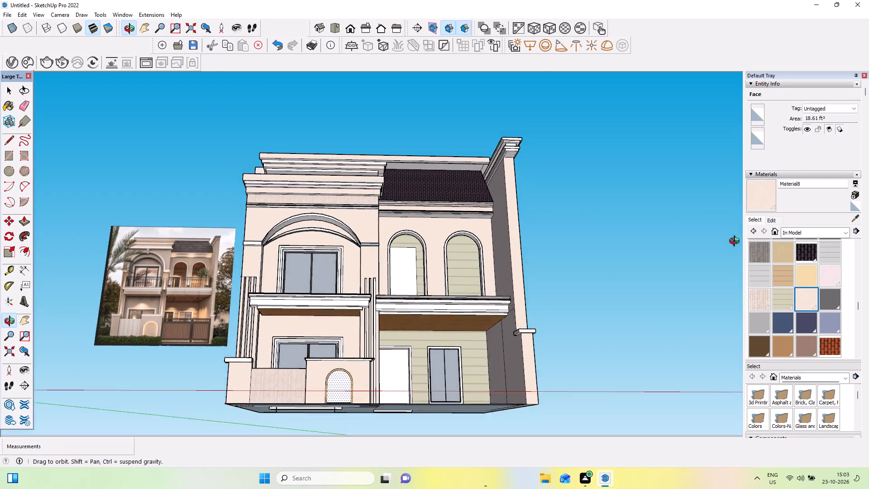
pyautogui.moveTo(736, 242); pyautogui.dragTo(731, 257, button='middle')
pyautogui.scroll(1, 660, 302)
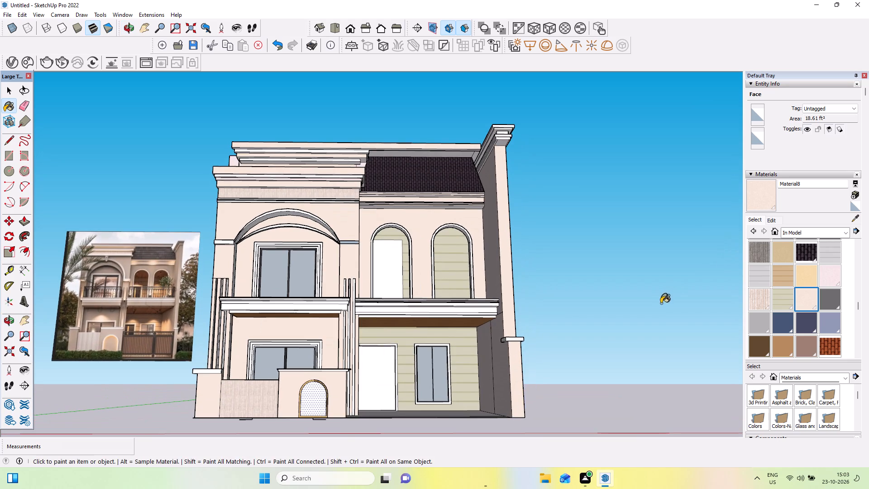
pyautogui.moveTo(665, 308); pyautogui.dragTo(672, 320, button='middle')
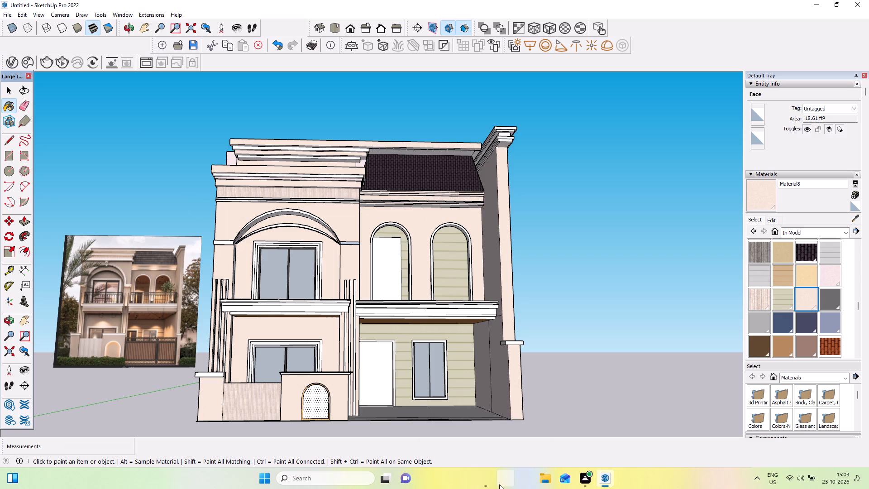
# Switch to Chrome, find 3D Warehouse through a Google search in a new tab, and open its website.
pyautogui.click(487, 414)
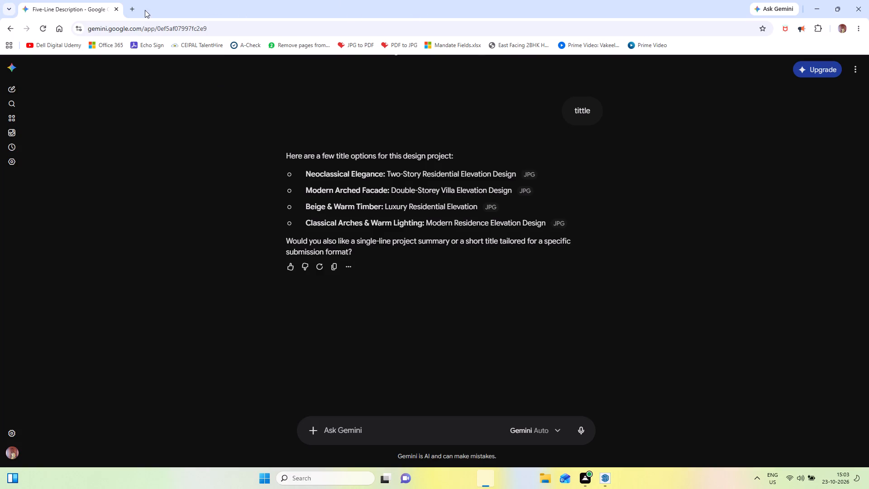
pyautogui.click(133, 7)
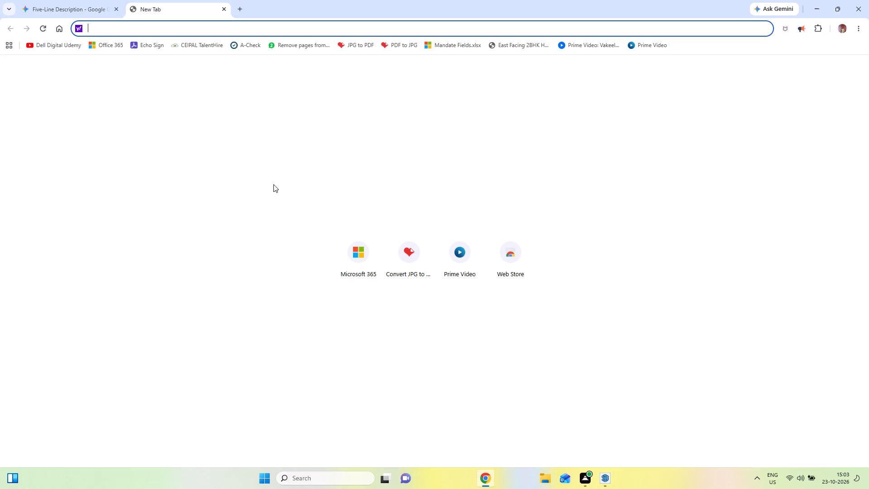
pyautogui.click(93, 28)
pyautogui.press('g')
pyautogui.press('o')
pyautogui.press('o')
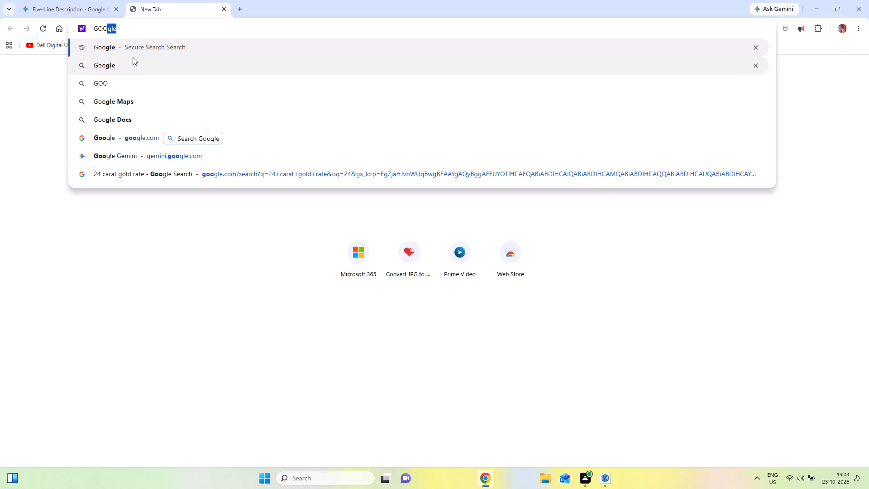
pyautogui.click(133, 57)
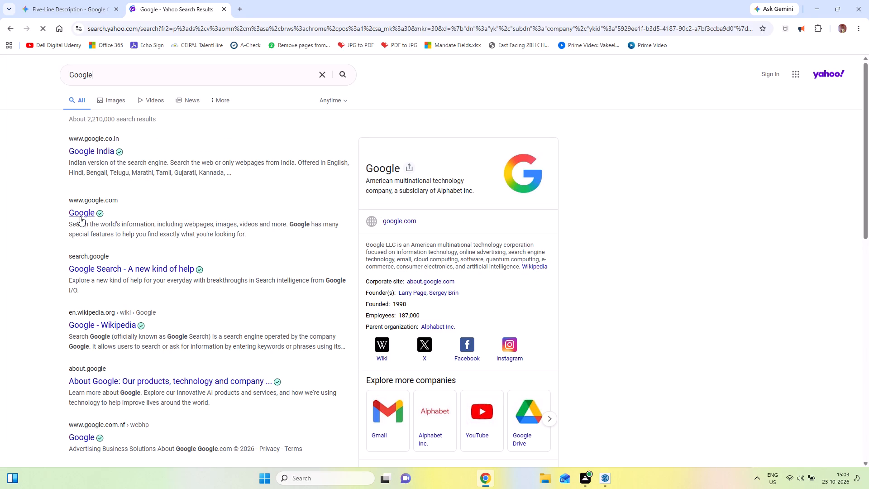
pyautogui.click(81, 211)
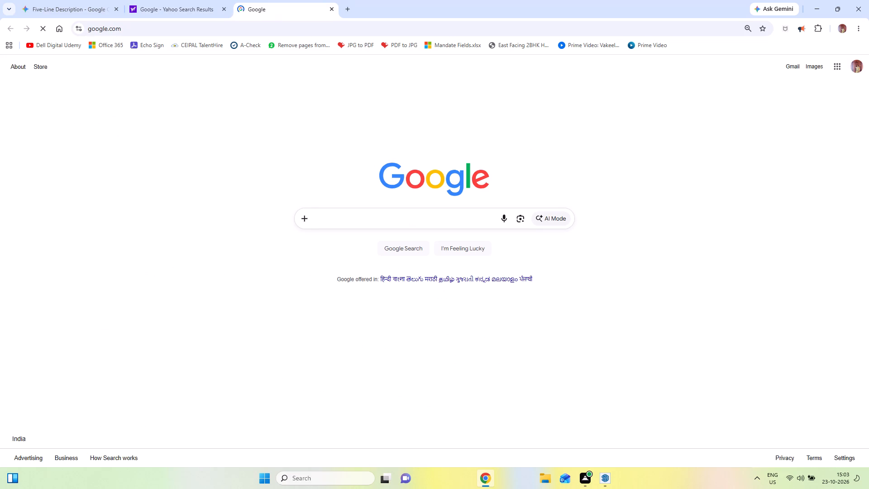
pyautogui.click(324, 218)
pyautogui.click(327, 218)
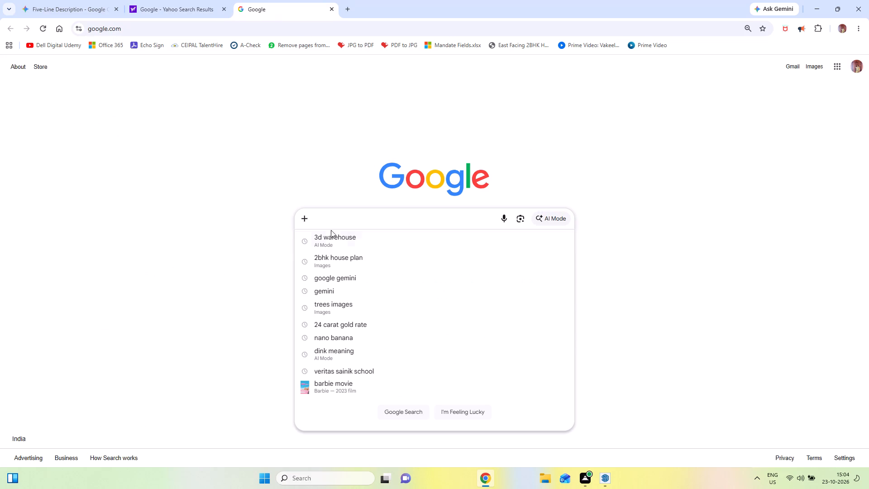
pyautogui.click(333, 243)
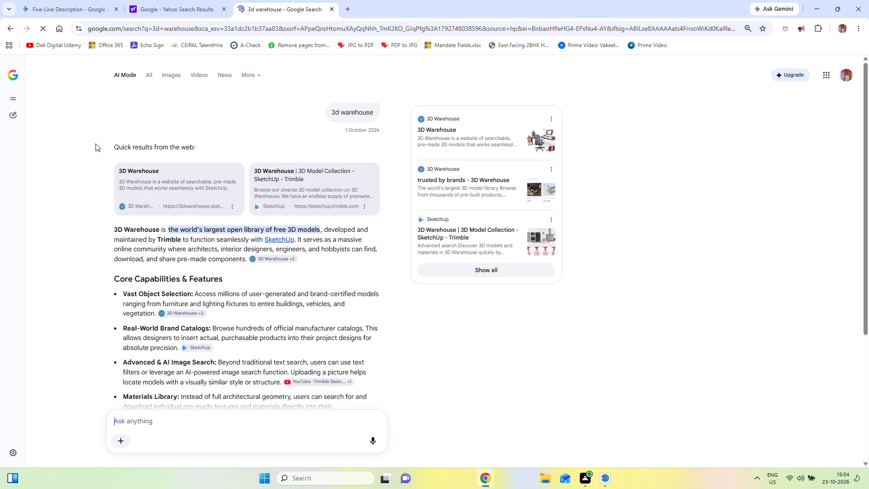
pyautogui.click(144, 168)
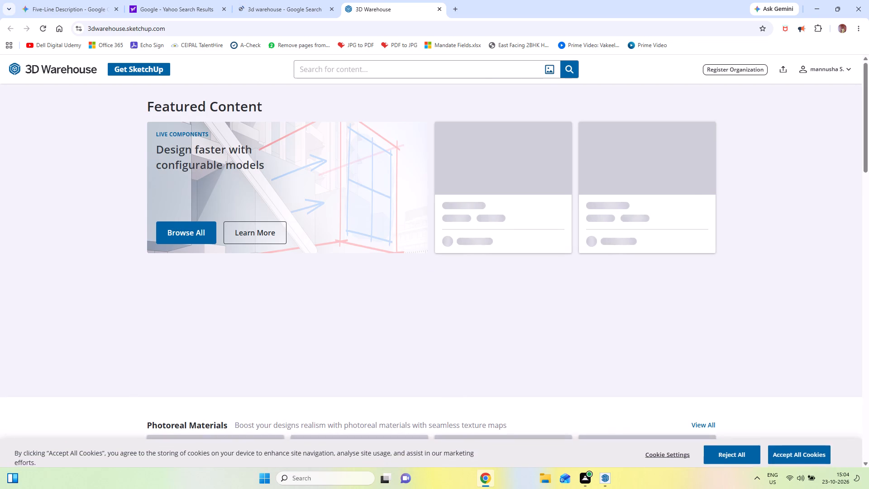
# Search the 3D Warehouse model library for DOOR, dismissing the promotional pop-up.
pyautogui.click(486, 67)
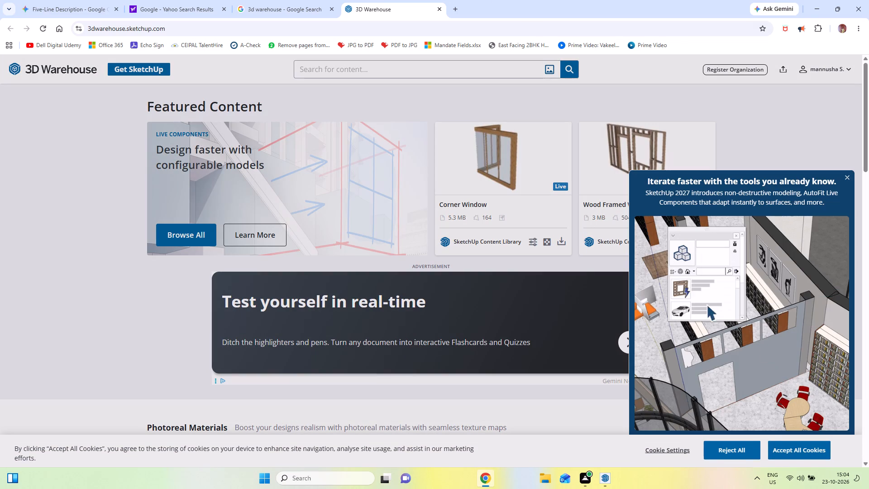
pyautogui.click(850, 179)
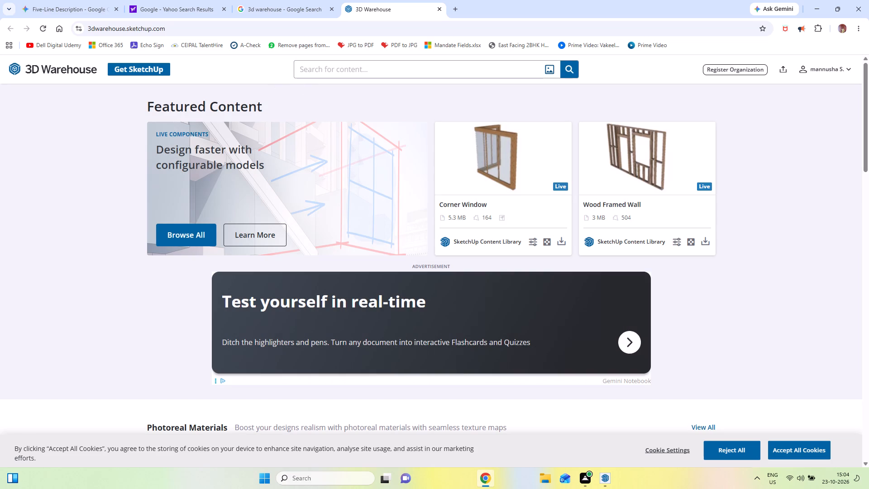
pyautogui.click(320, 70)
pyautogui.press('d')
pyautogui.write('OO')
pyautogui.press('r')
pyautogui.press('Return')
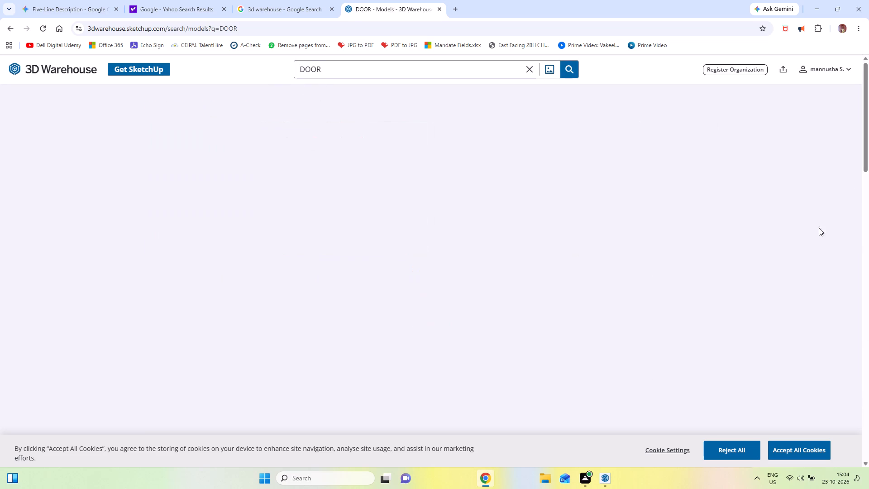
# Switch to SketchUp and examine the ground-floor entrance door in the reference photo up close.
pyautogui.click(612, 484)
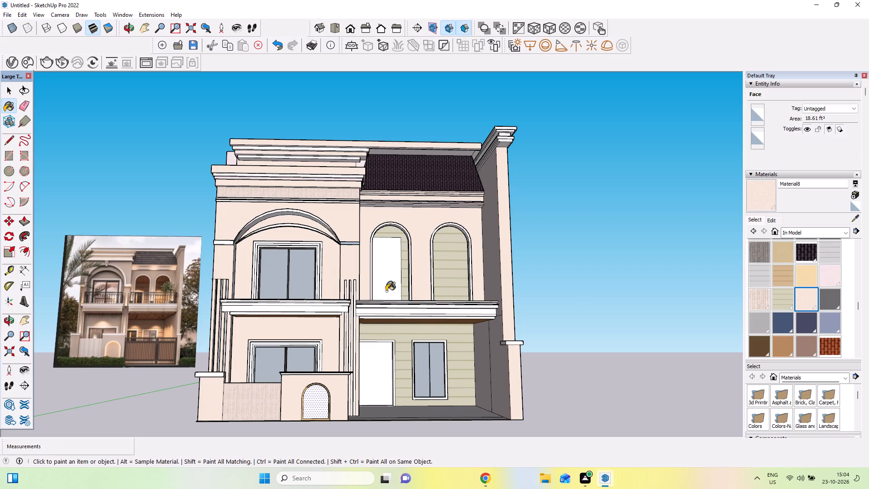
pyautogui.scroll(3, 57, 345)
pyautogui.scroll(13, 130, 338)
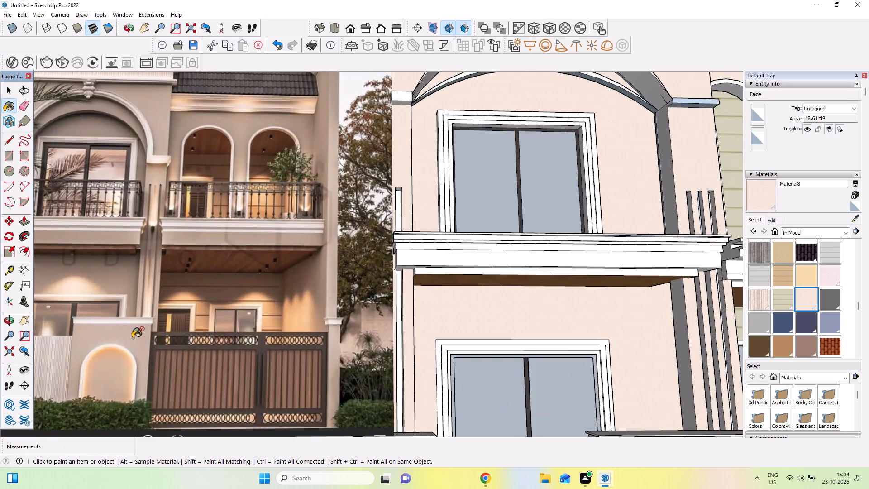
pyautogui.scroll(17, 134, 337)
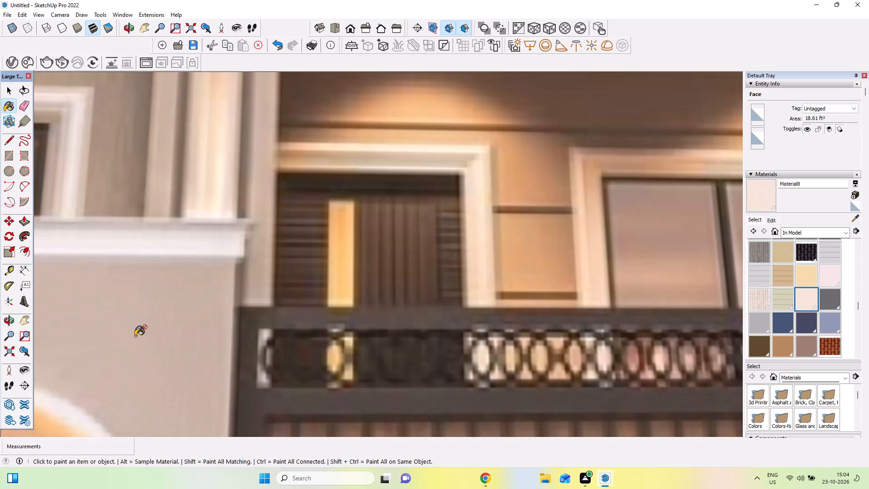
pyautogui.scroll(-12, 136, 336)
pyautogui.scroll(-16, 136, 336)
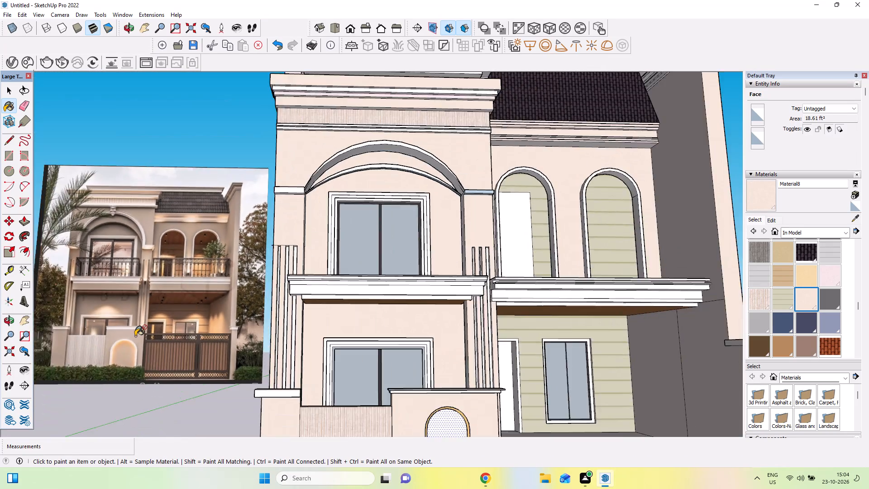
pyautogui.scroll(-11, 136, 336)
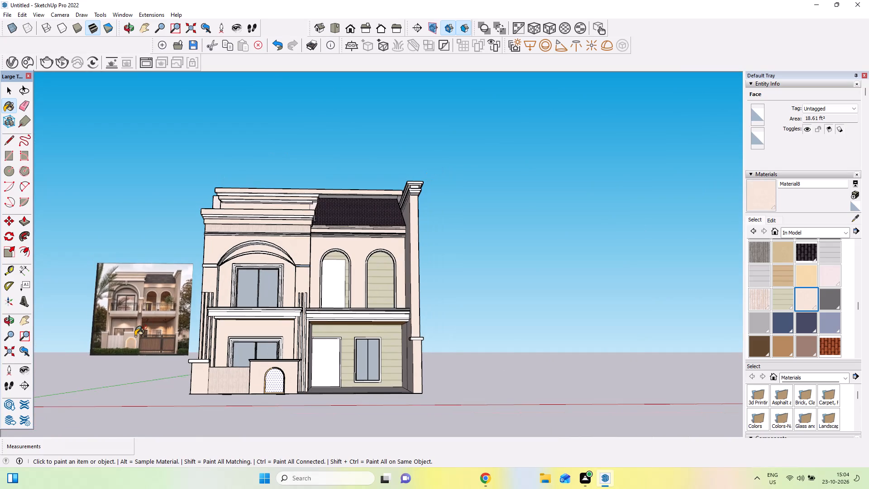
# Return to the DOOR results in Chrome and download the "drzwi wejściowe" model as a SketchUp file.
pyautogui.click(479, 480)
pyautogui.scroll(-4, 587, 420)
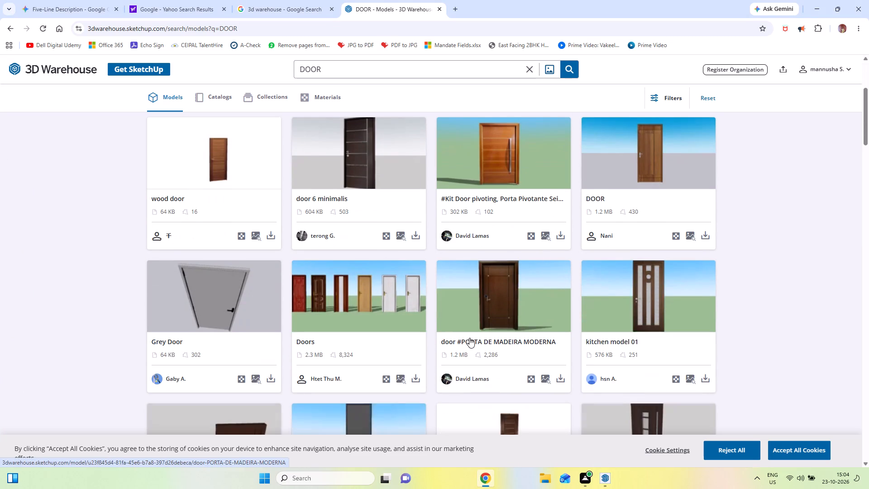
pyautogui.scroll(-2, 621, 332)
pyautogui.scroll(-3, 678, 408)
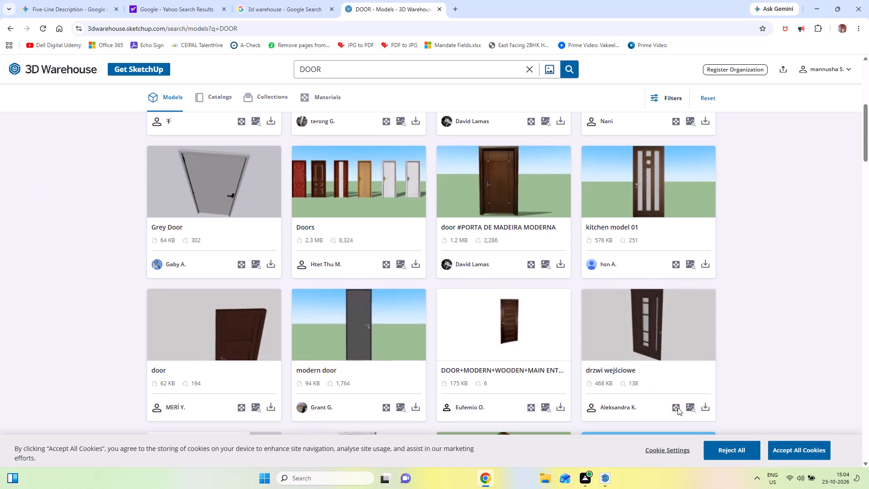
pyautogui.click(704, 294)
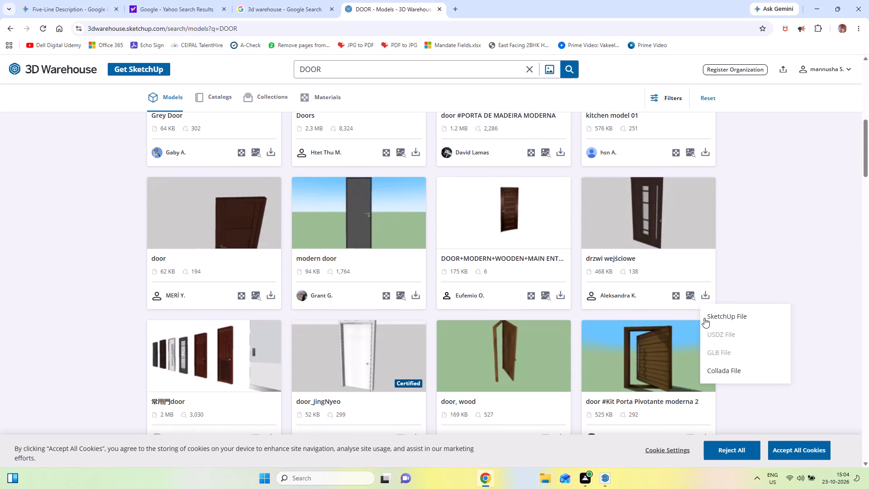
pyautogui.click(704, 318)
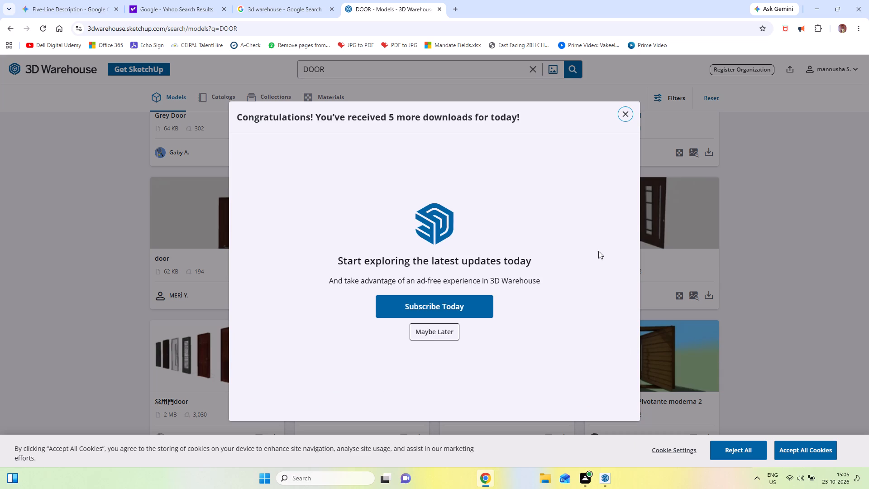
pyautogui.click(625, 112)
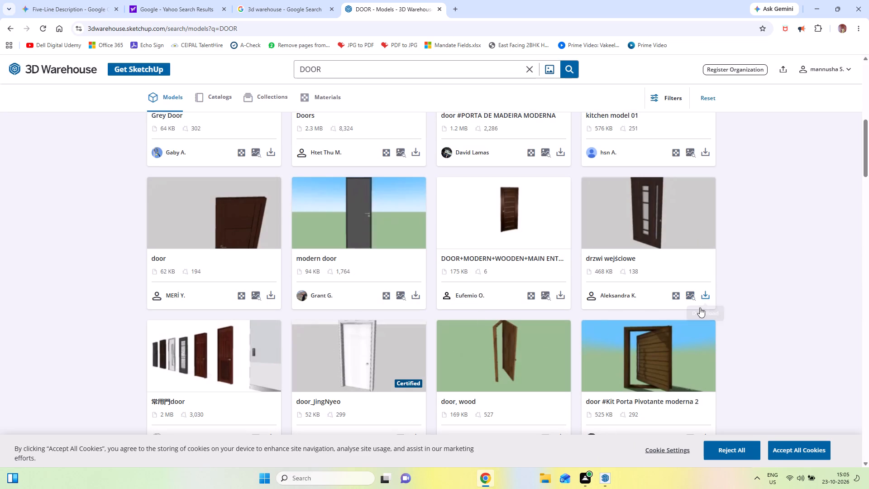
pyautogui.click(707, 294)
pyautogui.click(715, 313)
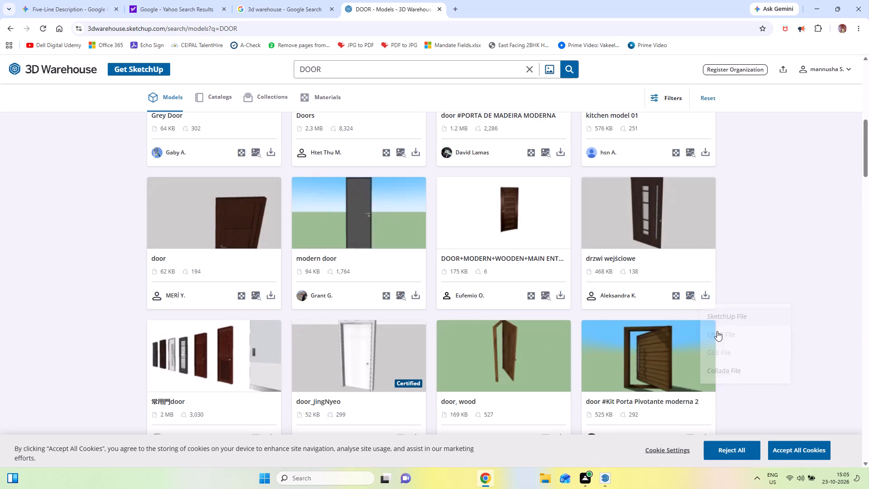
# Switch back to SketchUp and import the downloaded door model Component (1) from the Downloads folder.
pyautogui.click(812, 6)
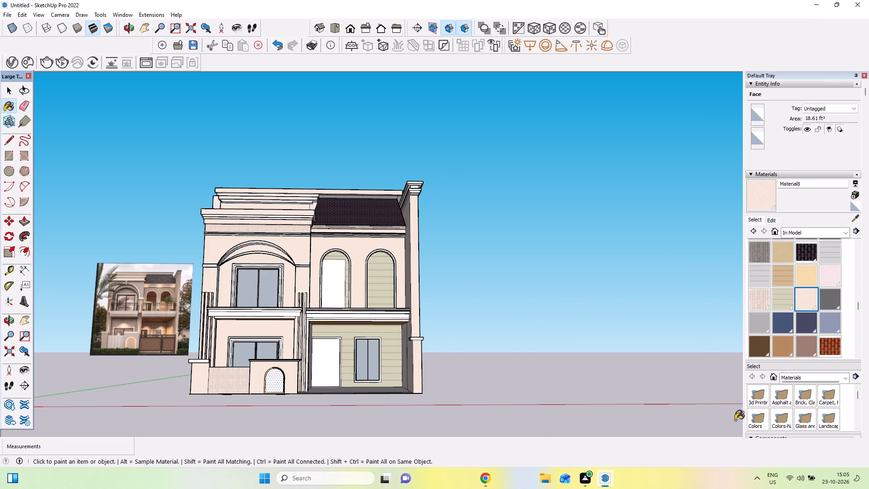
pyautogui.click(7, 18)
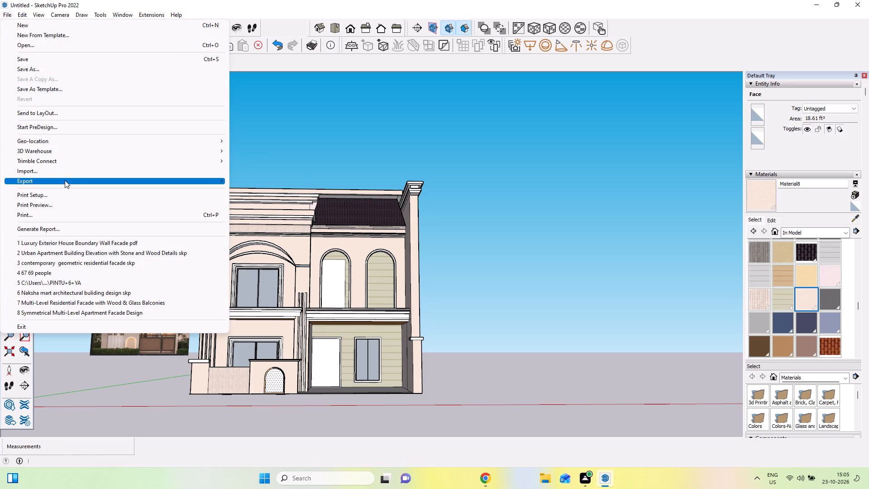
pyautogui.click(91, 168)
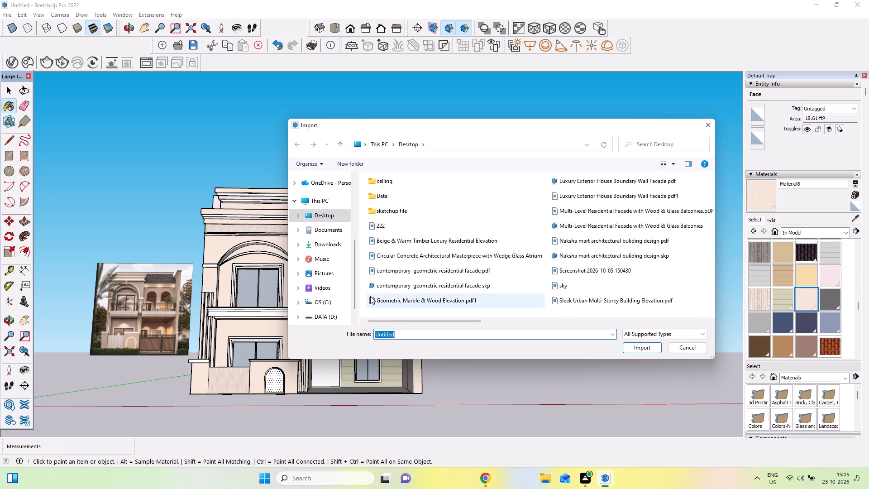
pyautogui.click(342, 242)
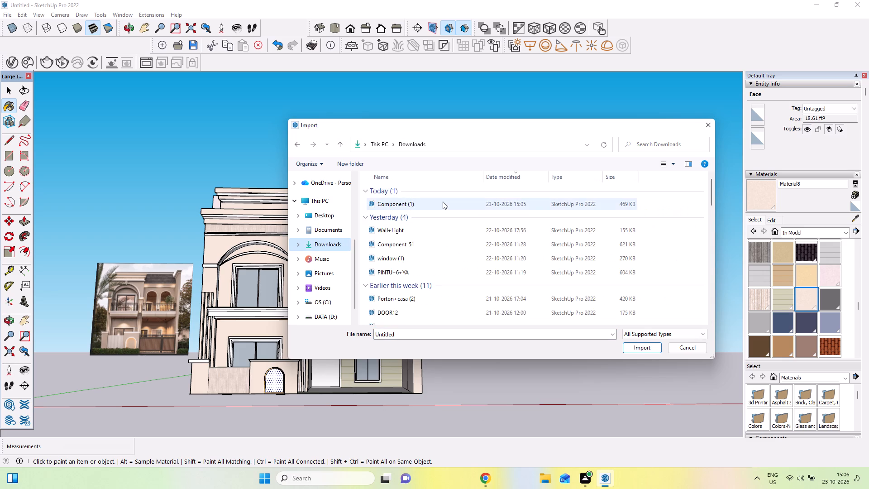
pyautogui.click(443, 201)
pyautogui.click(658, 346)
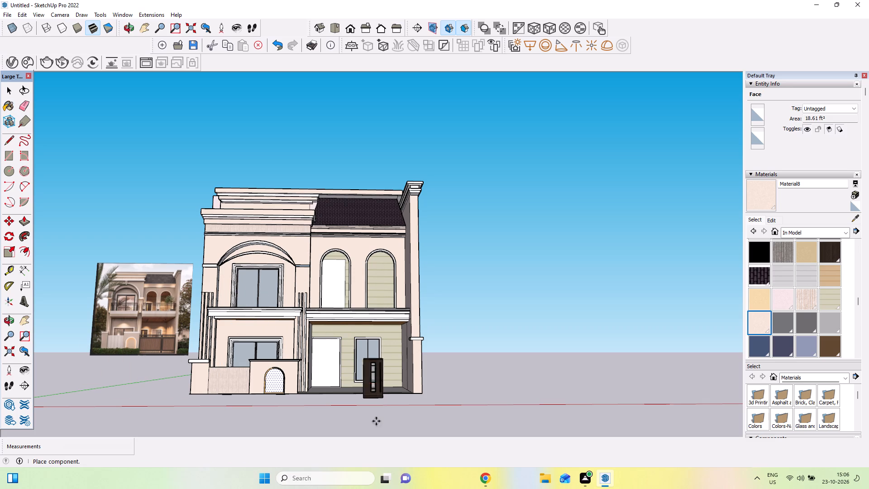
# Place the imported door in the ground-floor entrance opening, with its bottom corner against the window-side corner of the opening.
pyautogui.scroll(7, 340, 388)
pyautogui.moveTo(299, 385); pyautogui.dragTo(205, 449, button='middle')
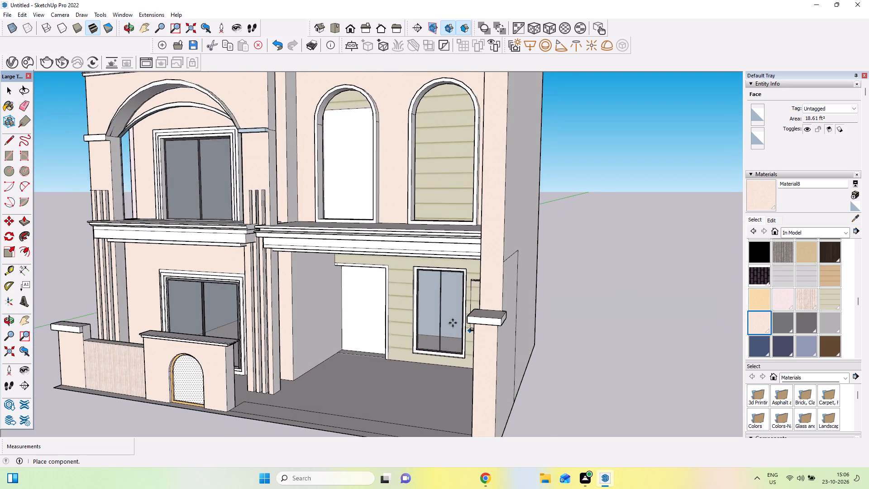
pyautogui.scroll(3, 446, 321)
pyautogui.click(331, 378)
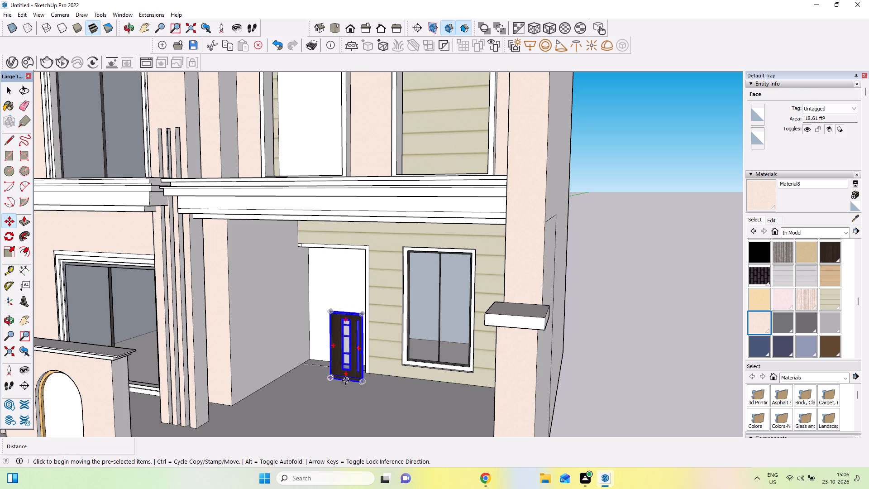
pyautogui.scroll(9, 346, 381)
pyautogui.click(379, 382)
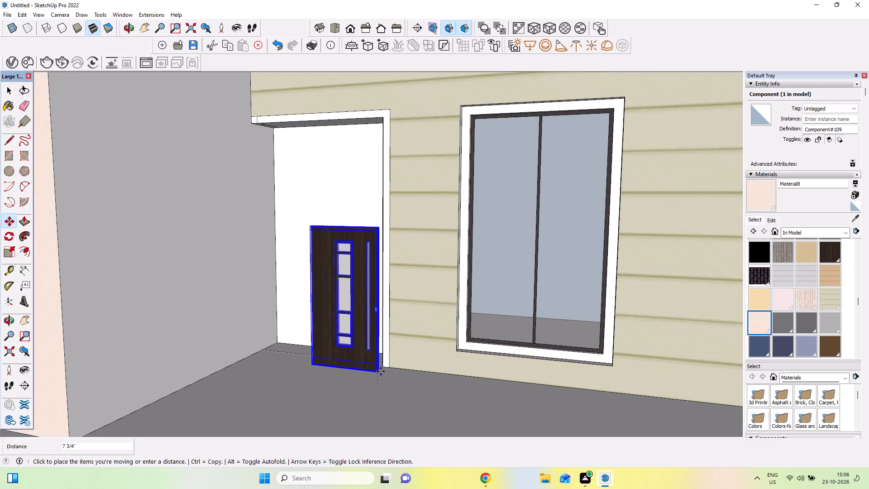
pyautogui.click(383, 367)
# Scale the entrance door uniformly from its far top corner so its height fills the ground-floor opening.
pyautogui.moveTo(357, 375); pyautogui.dragTo(431, 376, button='middle')
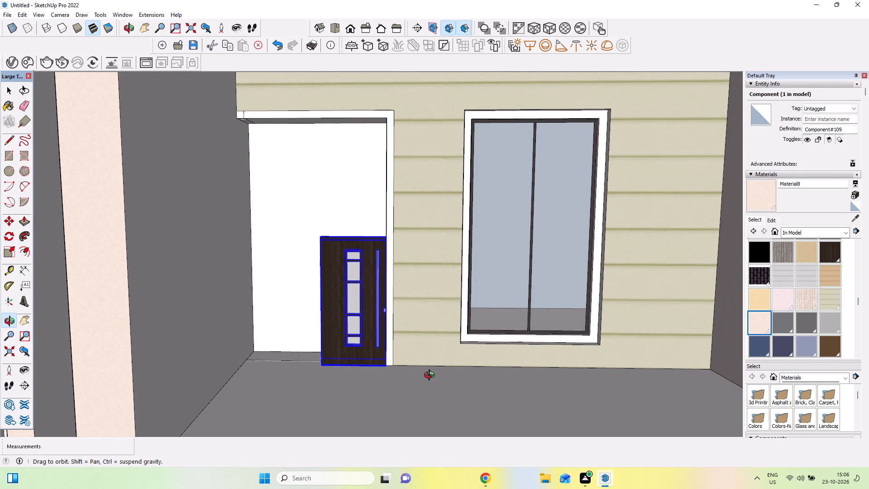
pyautogui.moveTo(431, 376); pyautogui.dragTo(431, 377, button='middle')
pyautogui.click(8, 257)
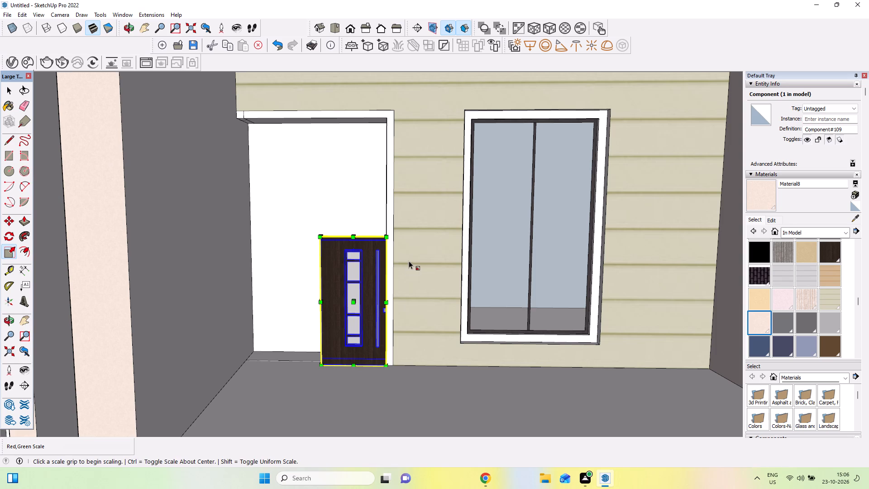
pyautogui.moveTo(322, 238); pyautogui.dragTo(236, 131)
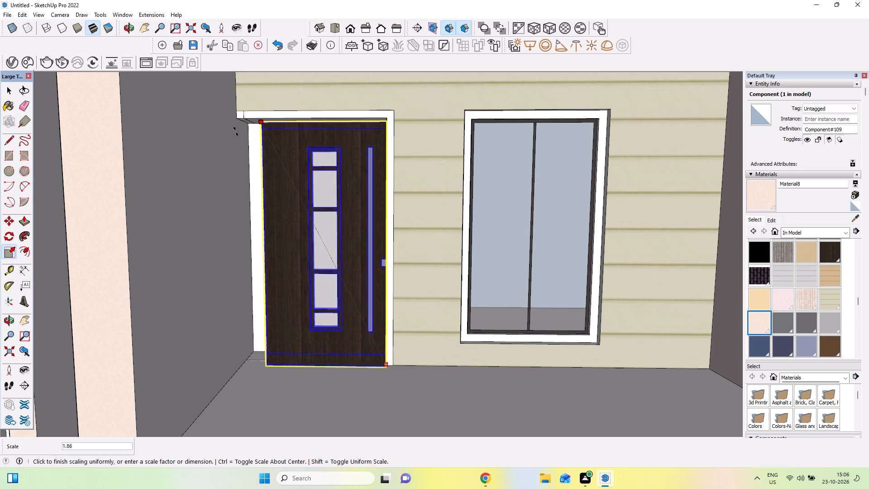
pyautogui.moveTo(236, 131); pyautogui.dragTo(168, 144)
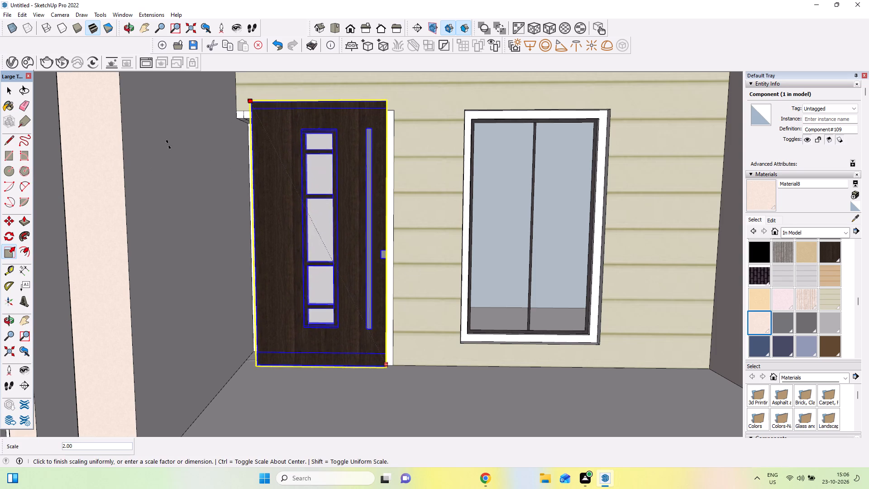
pyautogui.moveTo(168, 144); pyautogui.dragTo(182, 156)
# Stretch the entrance door's width by about 1.20 to reach the side wall of the opening, and deselect it.
pyautogui.scroll(3, 223, 235)
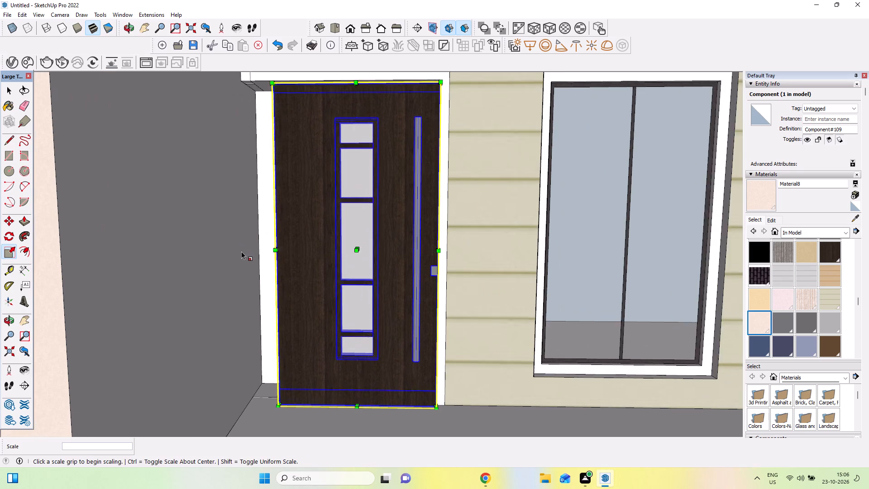
pyautogui.scroll(2, 241, 251)
pyautogui.moveTo(293, 244); pyautogui.dragTo(285, 246)
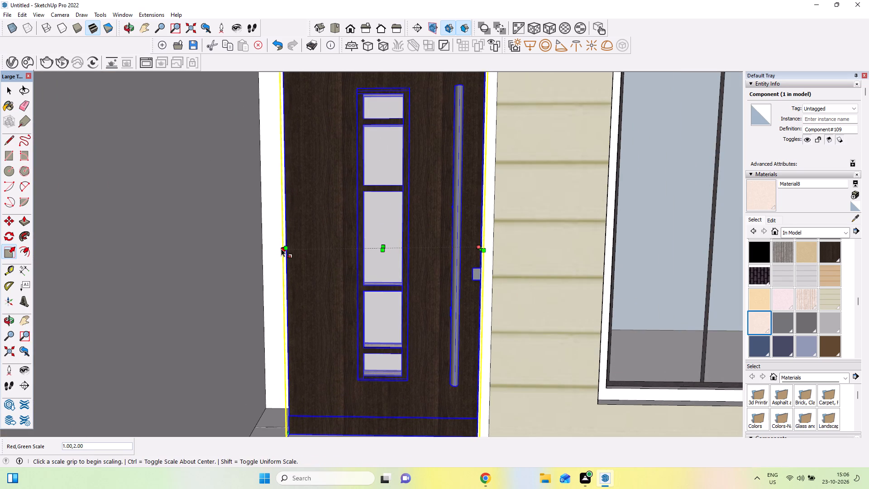
pyautogui.moveTo(281, 249); pyautogui.dragTo(248, 238)
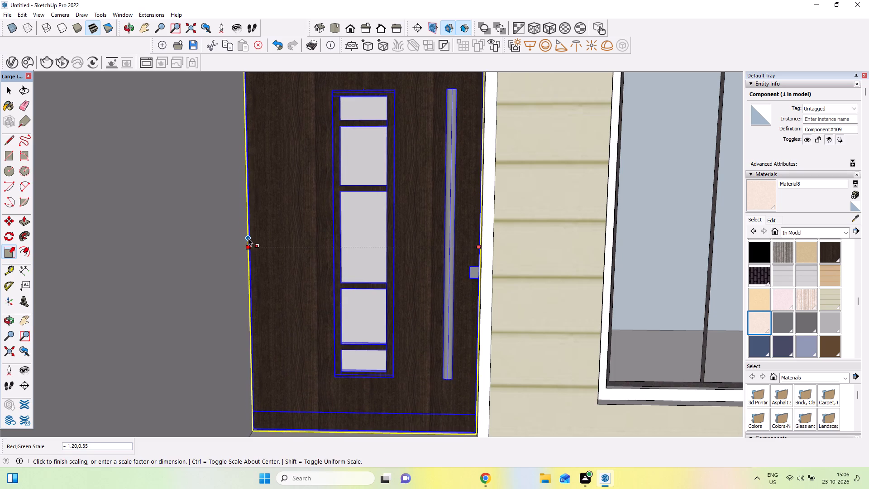
pyautogui.moveTo(248, 238); pyautogui.dragTo(246, 244)
pyautogui.scroll(-7, 246, 245)
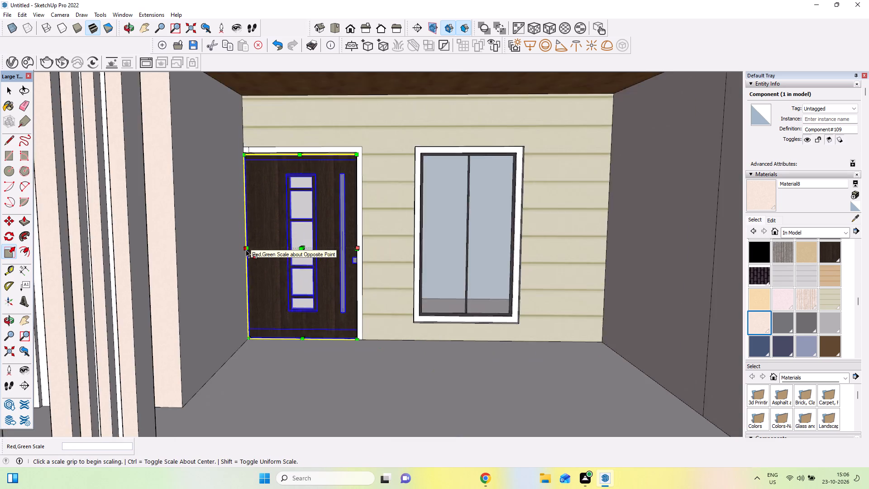
pyautogui.scroll(-19, 246, 249)
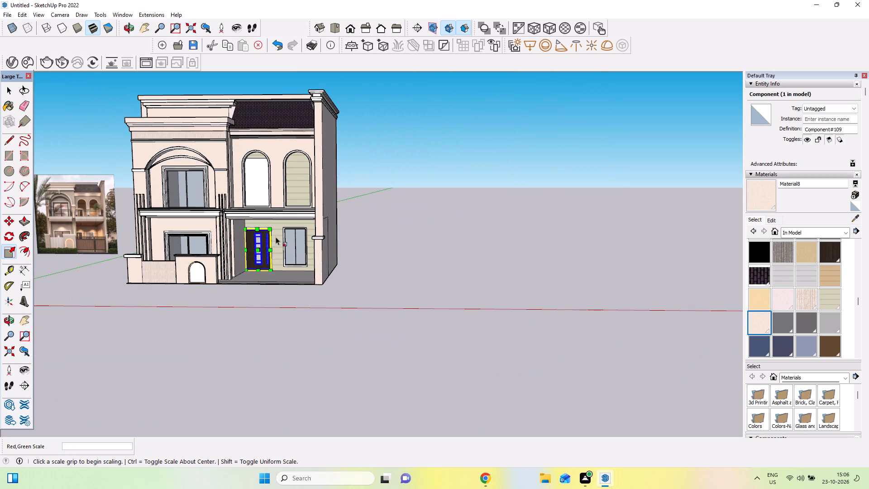
pyautogui.moveTo(300, 243); pyautogui.dragTo(304, 248, button='middle')
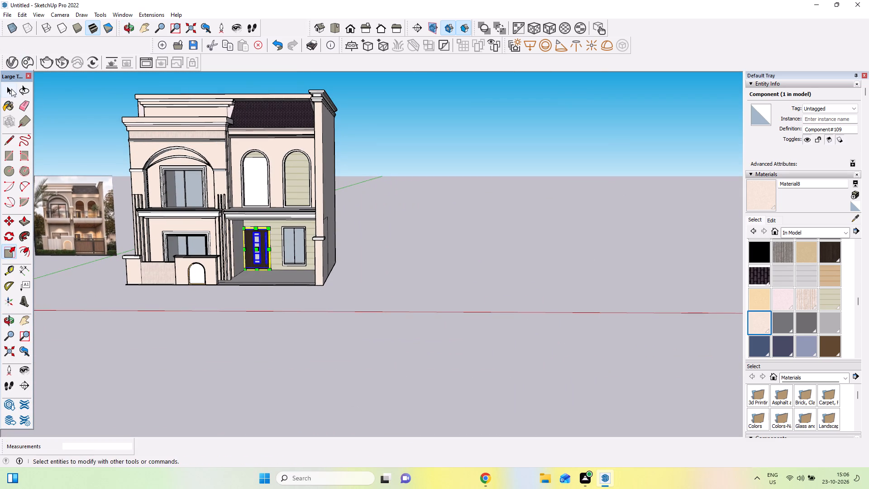
pyautogui.click(11, 89)
pyautogui.click(97, 95)
# Examine the upper-floor balcony door and arched openings in the reference photo up close.
pyautogui.moveTo(329, 188); pyautogui.dragTo(347, 165, button='middle')
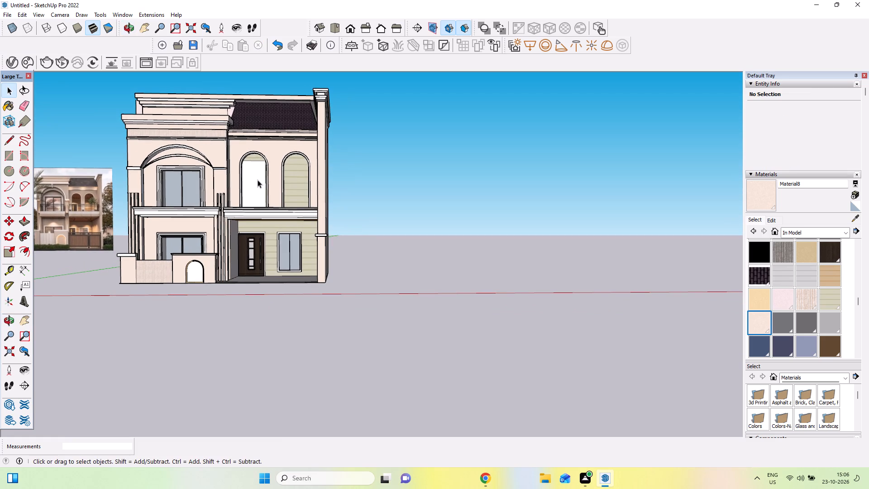
pyautogui.scroll(-1, 261, 183)
pyautogui.scroll(4, 76, 203)
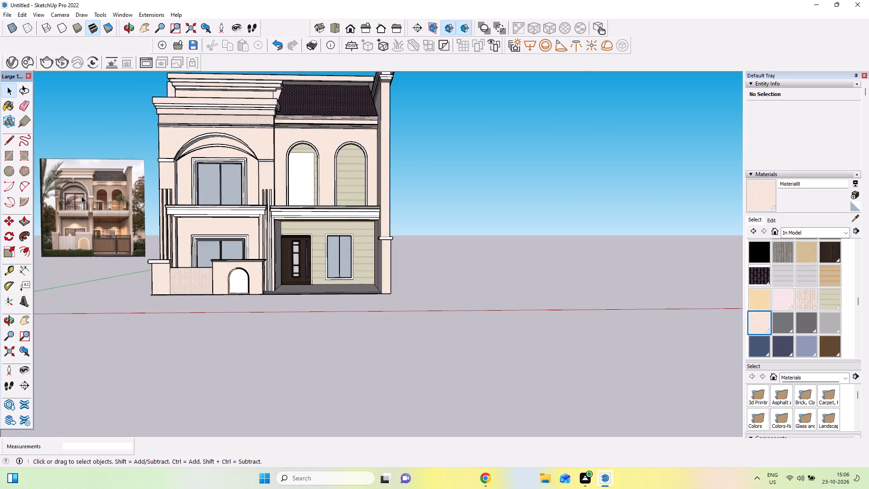
pyautogui.scroll(5, 81, 196)
pyautogui.scroll(-1, 93, 187)
pyautogui.scroll(20, 93, 187)
pyautogui.scroll(1, 93, 187)
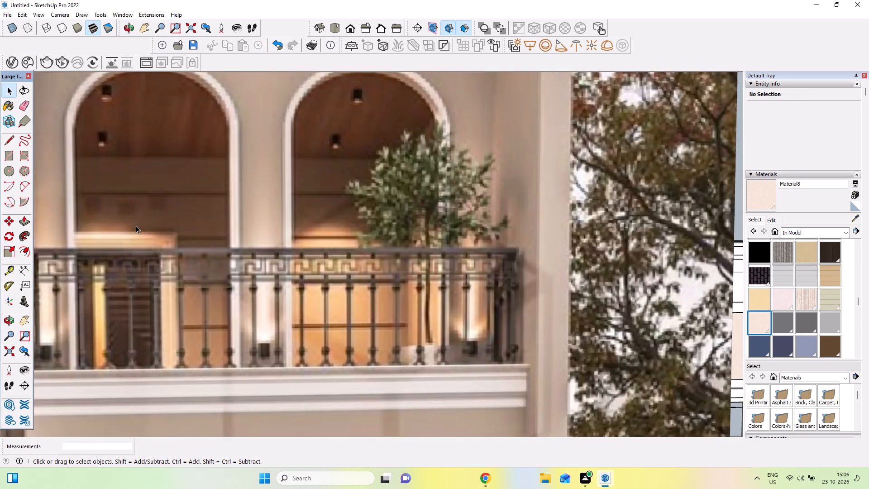
pyautogui.scroll(9, 136, 225)
pyautogui.moveTo(136, 225); pyautogui.dragTo(142, 199, button='middle')
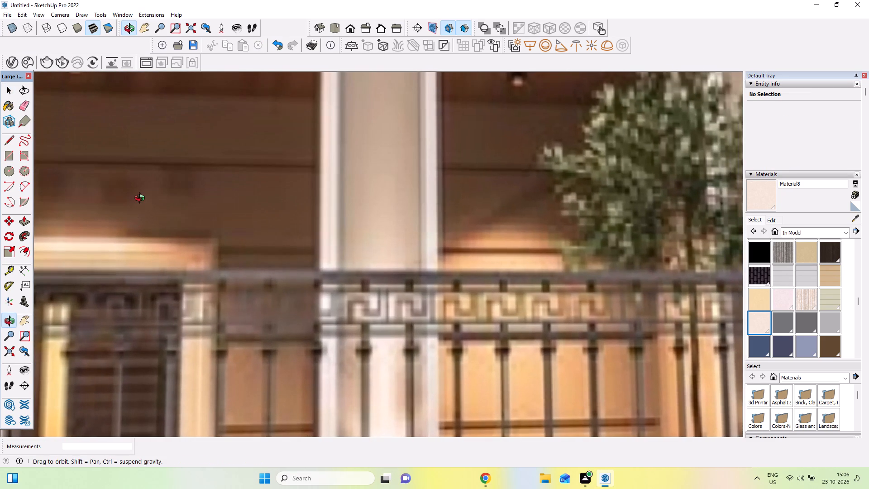
pyautogui.moveTo(142, 199); pyautogui.dragTo(141, 215, button='middle')
pyautogui.scroll(-18, 141, 211)
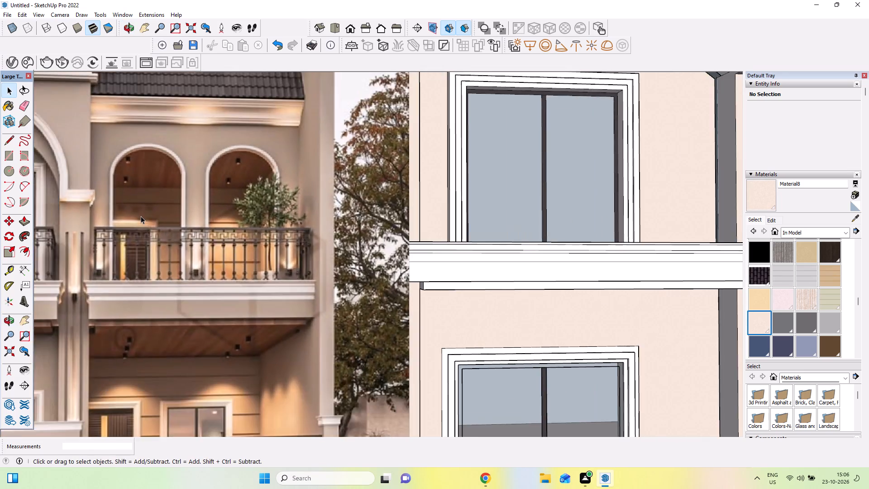
# Copy the entrance door up to the white opening behind the first-floor arch above it.
pyautogui.scroll(-19, 141, 216)
pyautogui.moveTo(535, 316); pyautogui.dragTo(406, 304, button='middle')
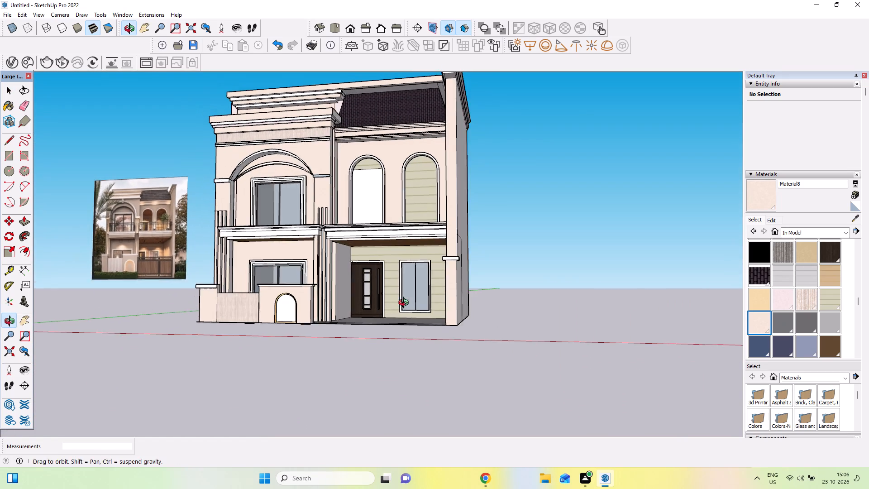
pyautogui.moveTo(406, 304); pyautogui.dragTo(408, 323, button='middle')
pyautogui.scroll(2, 406, 310)
pyautogui.moveTo(406, 320); pyautogui.dragTo(465, 309, button='middle')
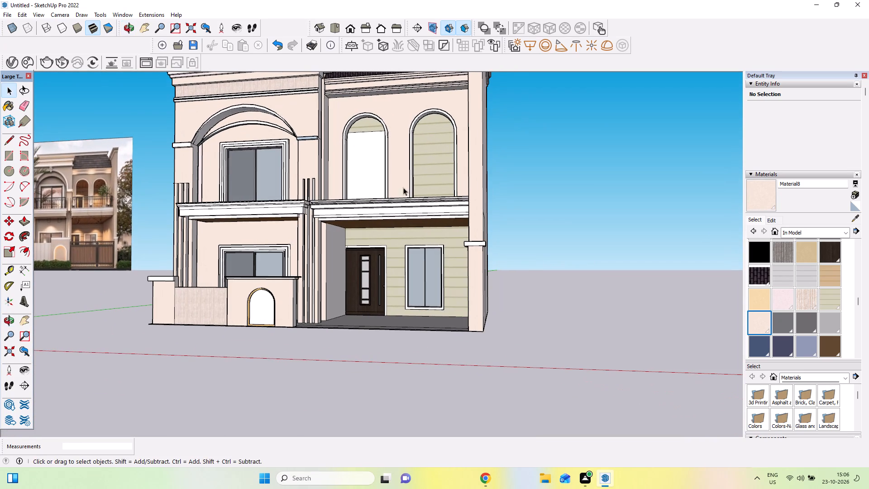
pyautogui.click(12, 223)
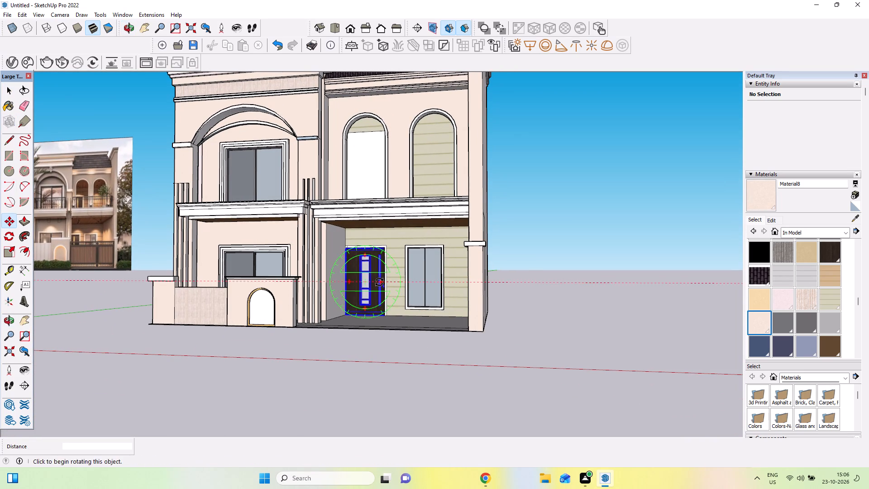
pyautogui.click(380, 316)
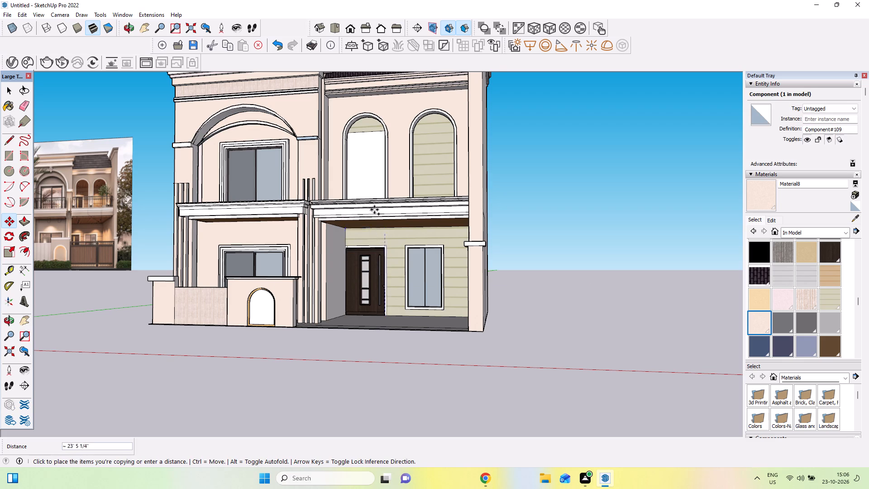
pyautogui.scroll(1, 374, 192)
pyautogui.moveTo(374, 192); pyautogui.dragTo(432, 290, button='middle')
pyautogui.scroll(4, 379, 190)
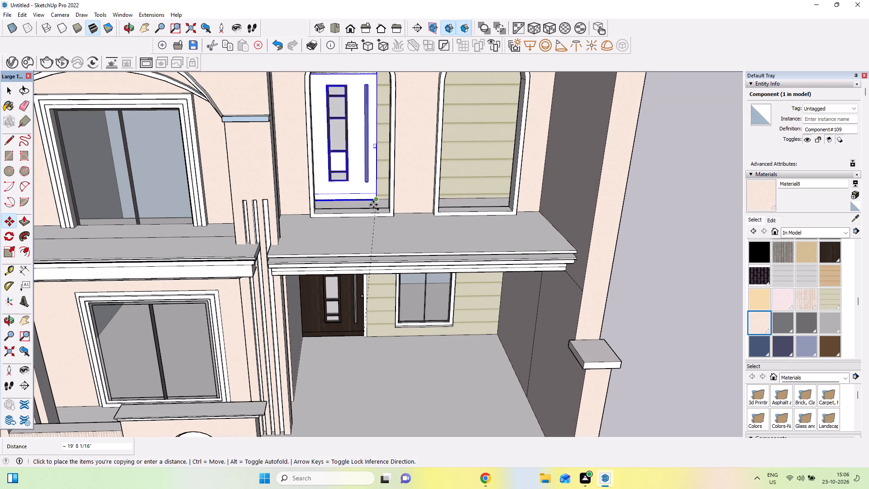
pyautogui.click(371, 208)
# Push the blank white face behind the upper door copy back by about 3' 10 9/16".
pyautogui.scroll(3, 381, 190)
pyautogui.moveTo(365, 197); pyautogui.dragTo(321, 227, button='middle')
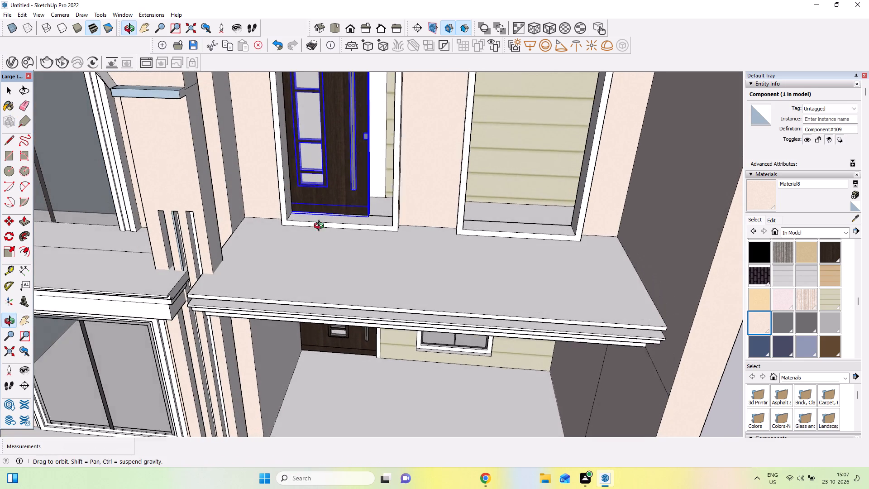
pyautogui.moveTo(321, 227); pyautogui.dragTo(320, 229, button='middle')
pyautogui.click(8, 248)
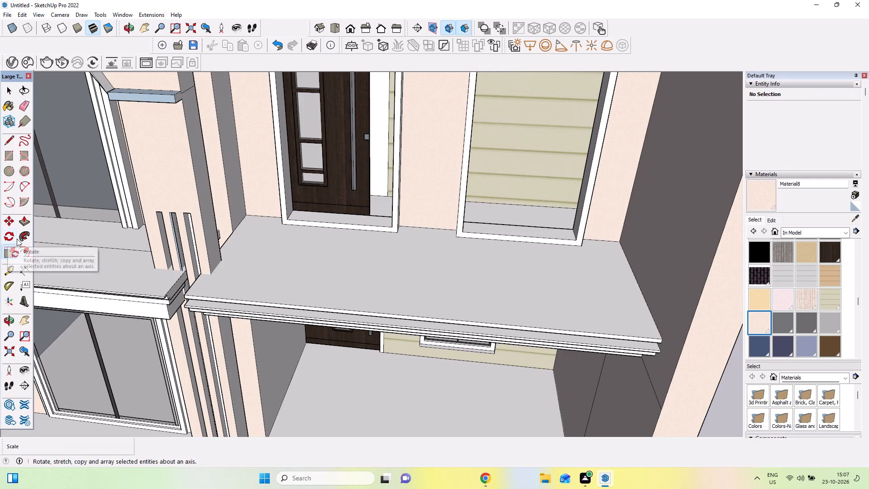
pyautogui.click(21, 228)
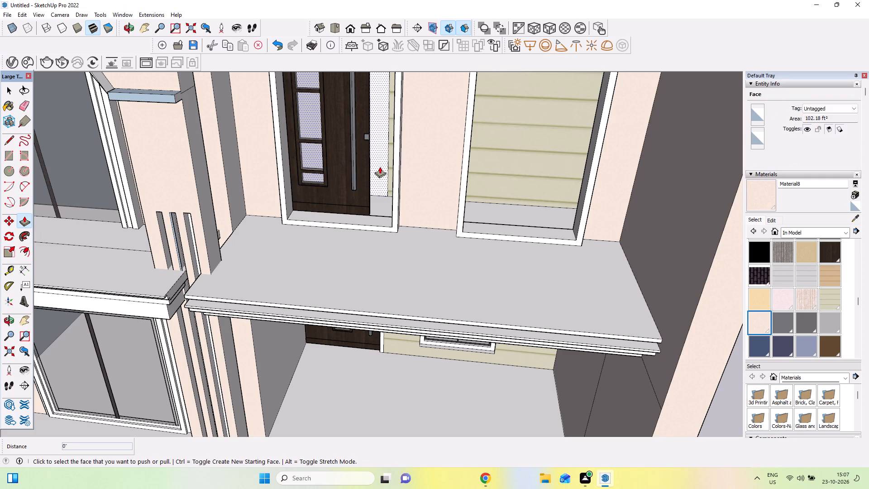
pyautogui.moveTo(380, 167); pyautogui.dragTo(385, 147)
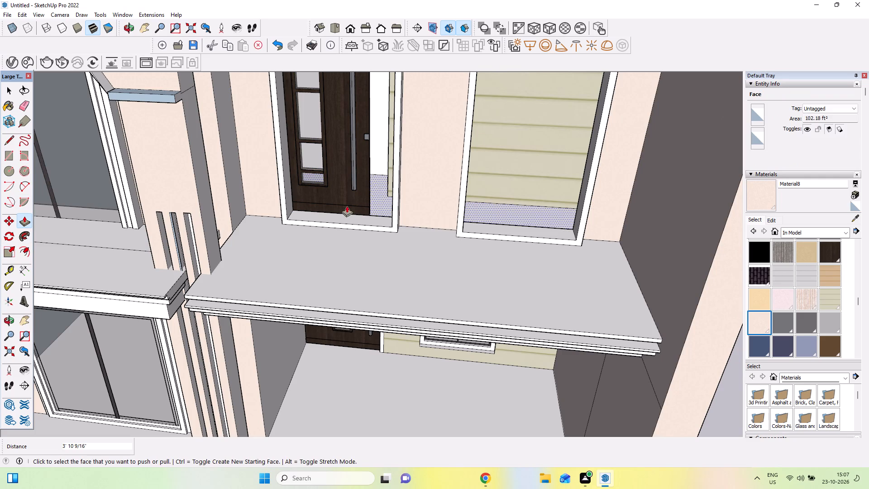
# Move the upper door copy into the first-floor wall opening, setting its bottom corner at the opening's lower corner.
pyautogui.click(6, 101)
pyautogui.click(12, 94)
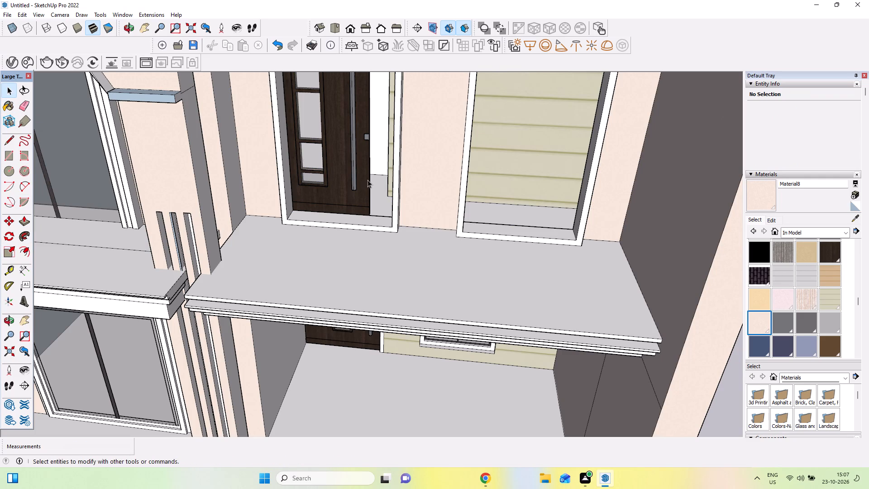
pyautogui.click(349, 176)
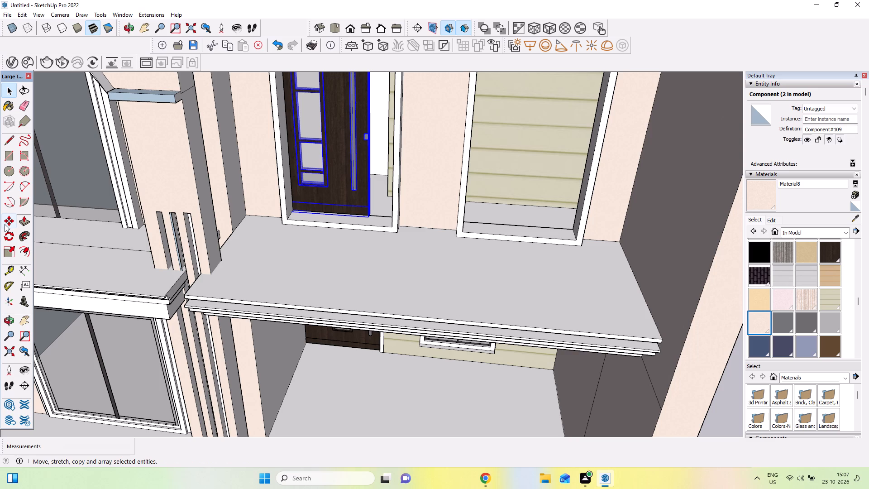
pyautogui.click(5, 224)
pyautogui.moveTo(369, 218); pyautogui.dragTo(370, 215)
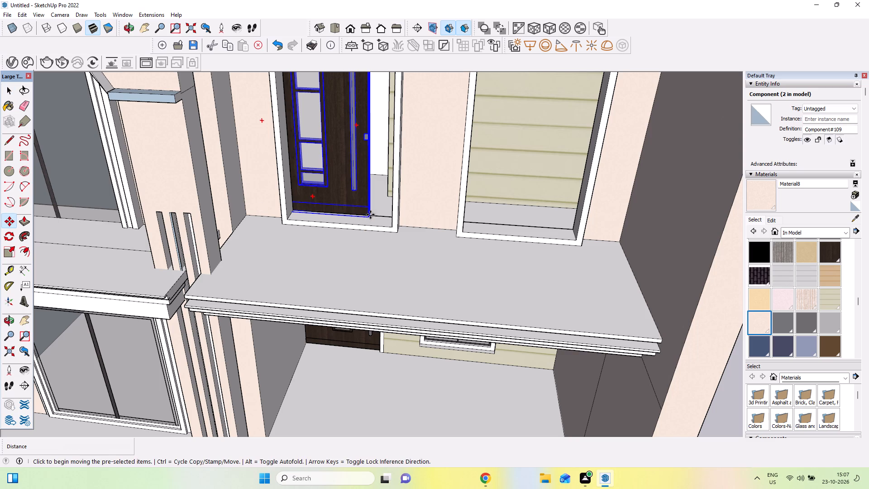
pyautogui.moveTo(370, 215); pyautogui.dragTo(387, 197)
# Stretch the upper door's height upward to close the gap between it and the top of its opening.
pyautogui.moveTo(372, 221); pyautogui.dragTo(375, 138, button='middle')
pyautogui.scroll(-10, 375, 138)
pyautogui.middleClick(391, 108)
pyautogui.scroll(5, 367, 91)
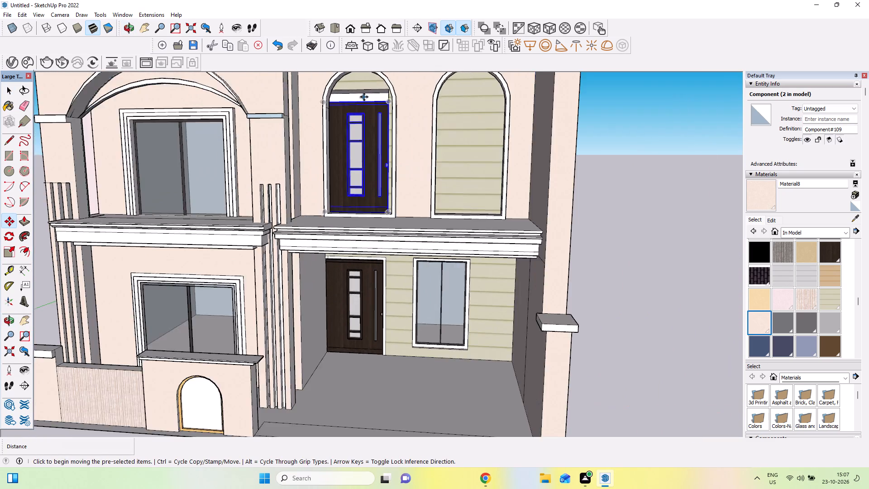
pyautogui.scroll(5, 364, 97)
pyautogui.moveTo(362, 124); pyautogui.dragTo(343, 186, button='middle')
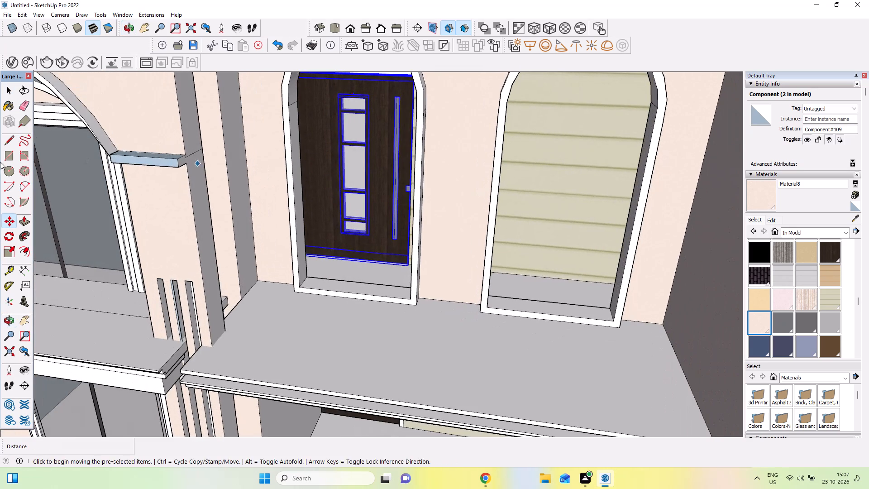
pyautogui.click(13, 252)
pyautogui.moveTo(453, 225); pyautogui.dragTo(454, 200, button='middle')
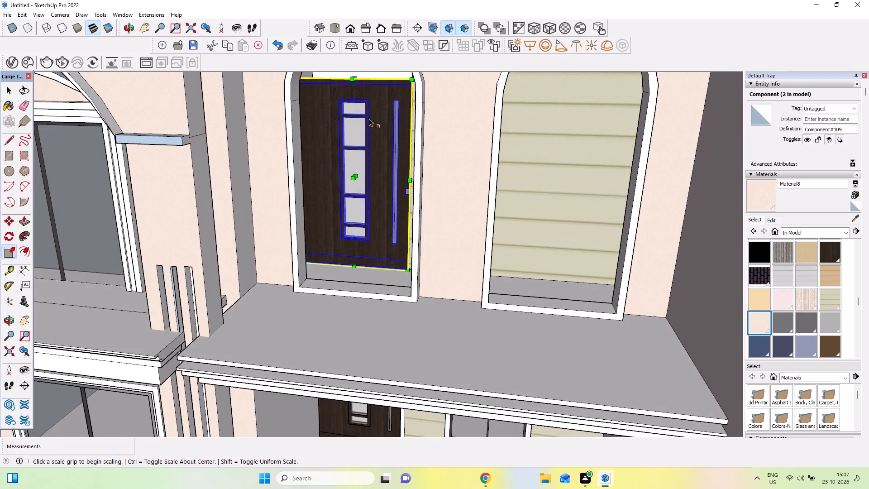
pyautogui.scroll(11, 358, 52)
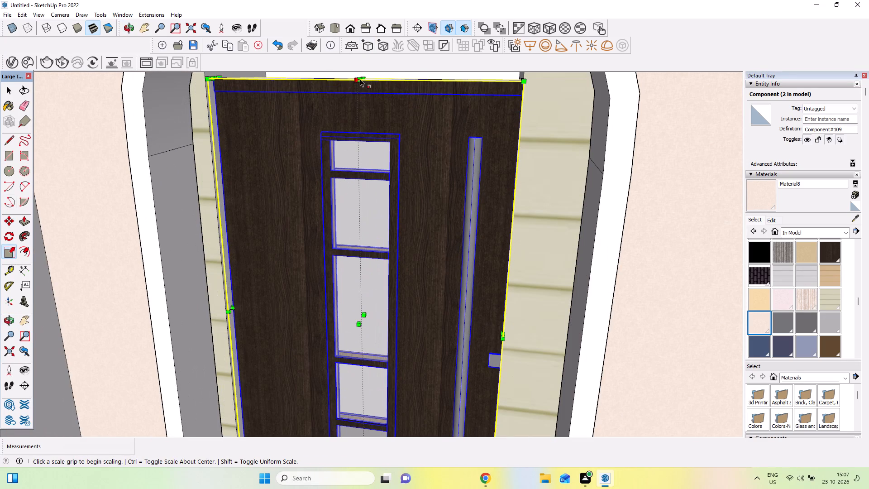
pyautogui.moveTo(363, 77); pyautogui.dragTo(370, 157)
pyautogui.scroll(-20, 372, 158)
pyautogui.scroll(-3, 372, 158)
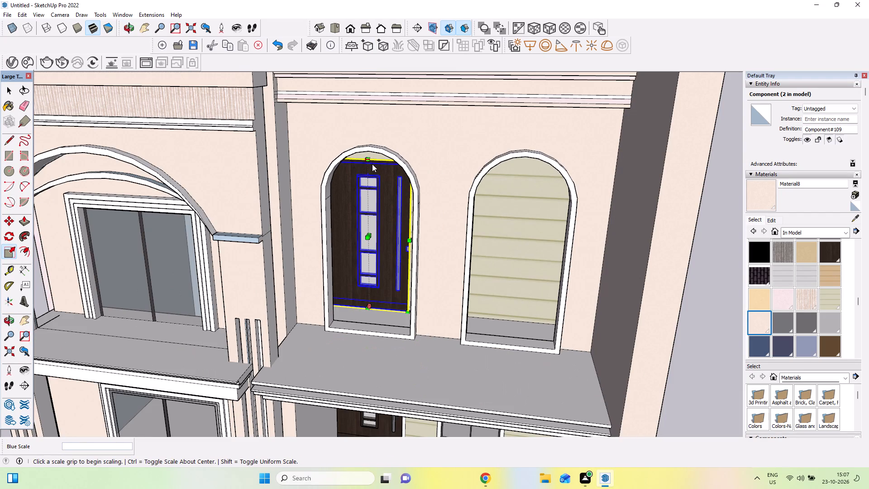
# Clear the upper door selection and examine the whole facade beside the reference photo.
pyautogui.scroll(-5, 372, 164)
pyautogui.scroll(-13, 395, 240)
pyautogui.moveTo(452, 420); pyautogui.dragTo(494, 346, button='middle')
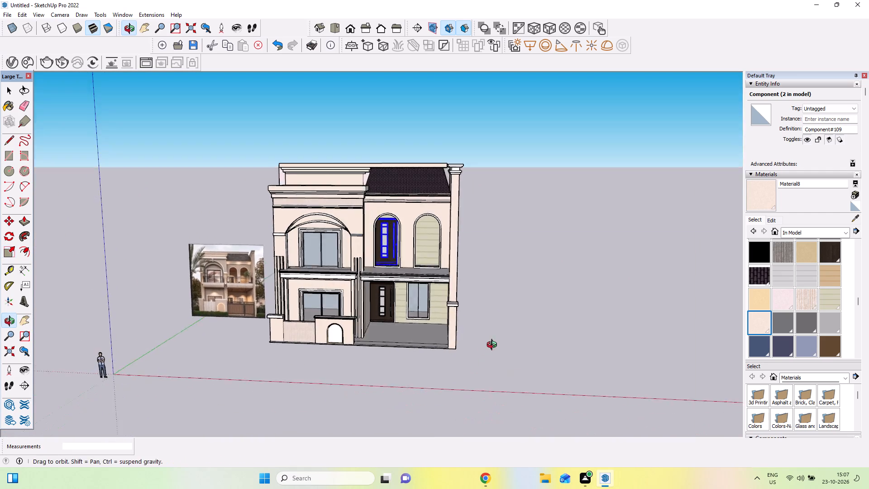
pyautogui.moveTo(494, 346); pyautogui.dragTo(496, 343, button='middle')
pyautogui.scroll(1, 454, 324)
pyautogui.scroll(-1, 454, 324)
pyautogui.scroll(2, 454, 324)
pyautogui.click(5, 88)
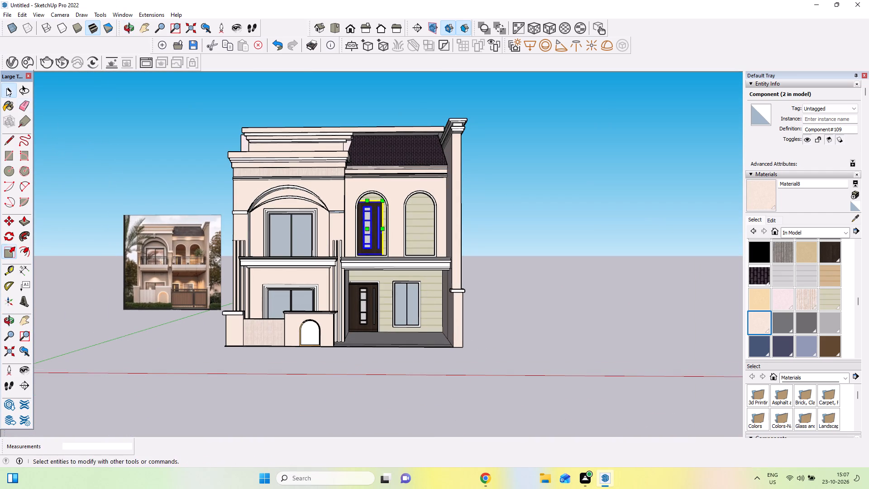
pyautogui.click(99, 127)
pyautogui.scroll(1, 579, 259)
pyautogui.scroll(-1, 579, 259)
pyautogui.scroll(2, 579, 259)
pyautogui.moveTo(579, 259); pyautogui.dragTo(580, 285, button='middle')
pyautogui.scroll(-2, 580, 285)
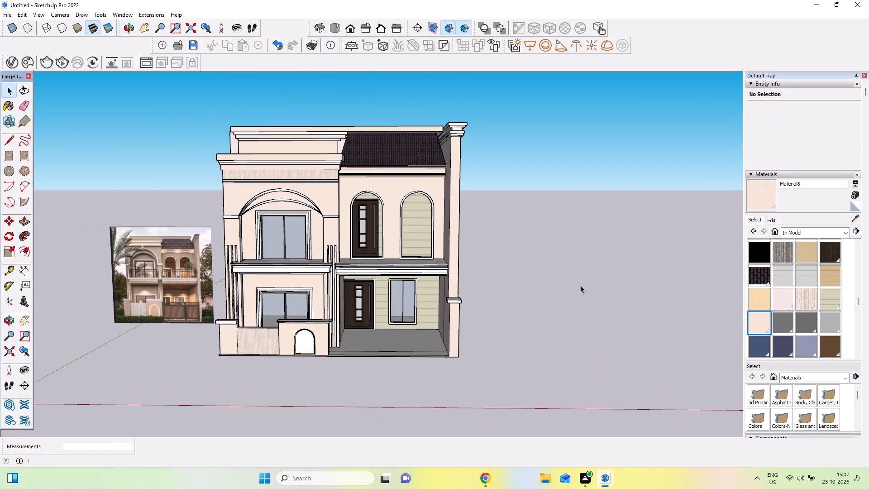
pyautogui.moveTo(321, 332); pyautogui.dragTo(337, 352, button='middle')
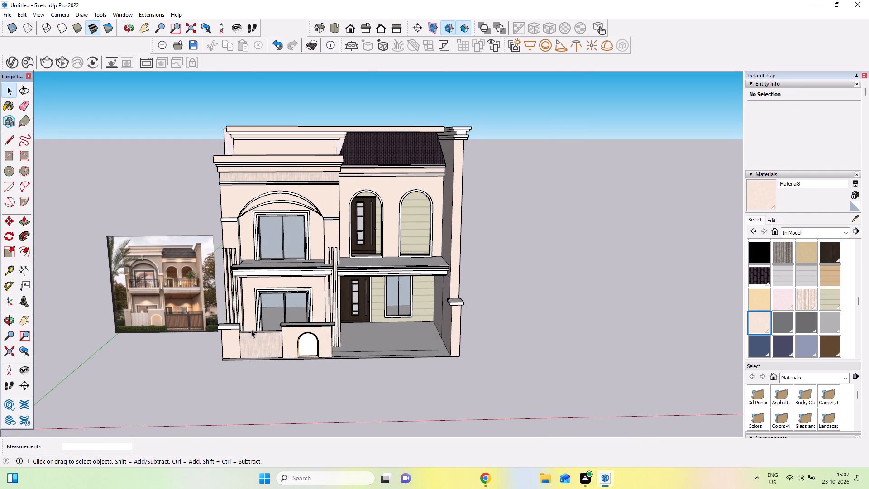
# Examine the driveway gate's slatted panels, frame and ring borders in the reference photo.
pyautogui.scroll(19, 203, 337)
pyautogui.scroll(2, 181, 325)
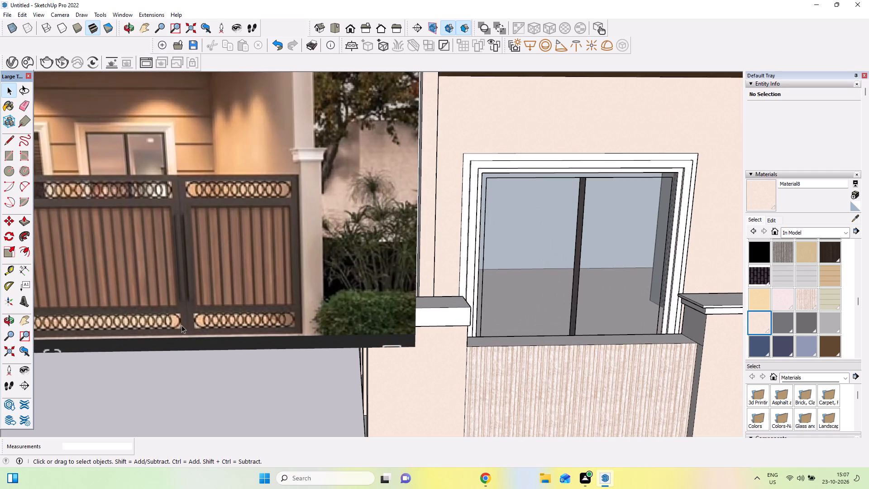
pyautogui.scroll(-6, 181, 325)
pyautogui.scroll(-2, 212, 268)
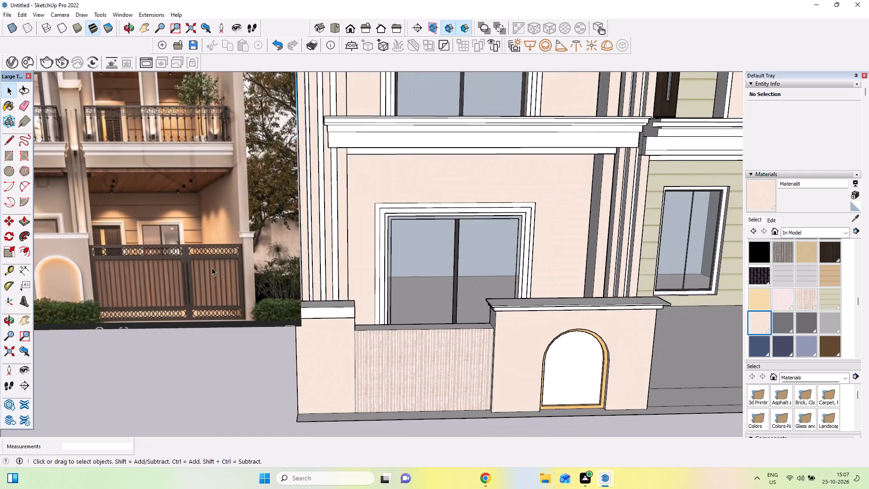
pyautogui.scroll(1, 212, 268)
pyautogui.scroll(-3, 212, 268)
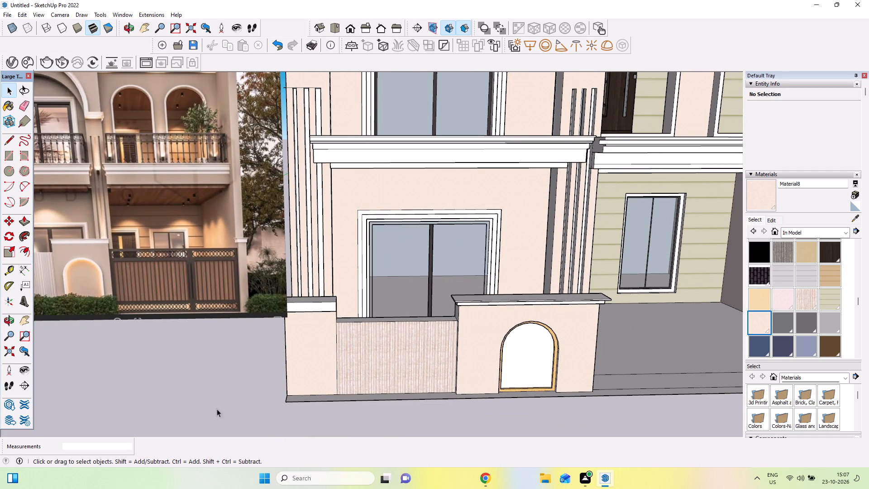
pyautogui.scroll(-3, 301, 318)
pyautogui.scroll(2, 248, 319)
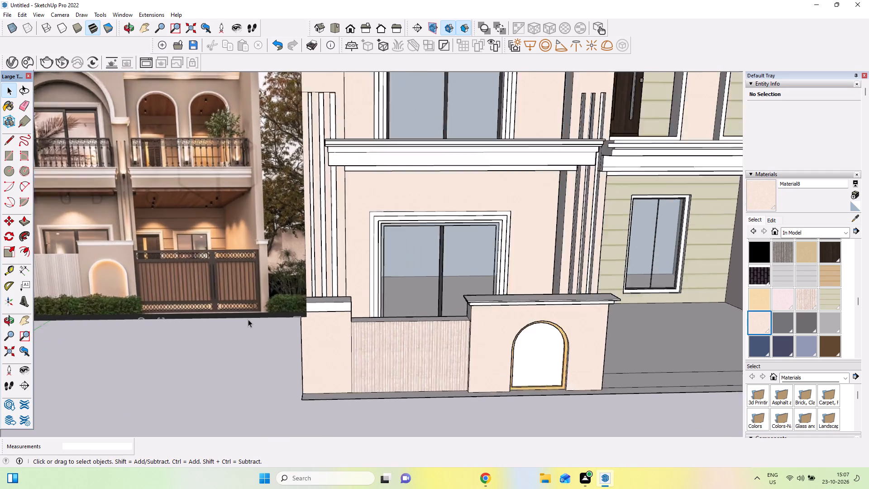
pyautogui.scroll(5, 248, 319)
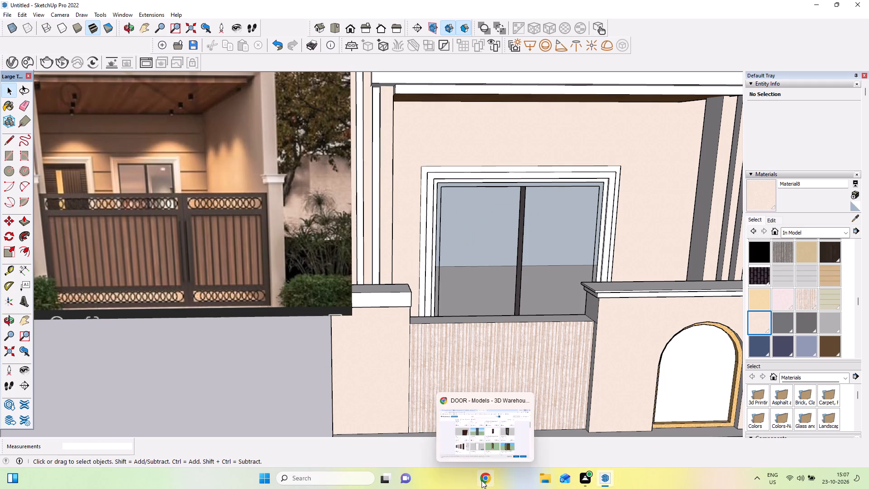
# Switch to the 3D Warehouse page in Chrome and search the models for GATE.
pyautogui.click(482, 480)
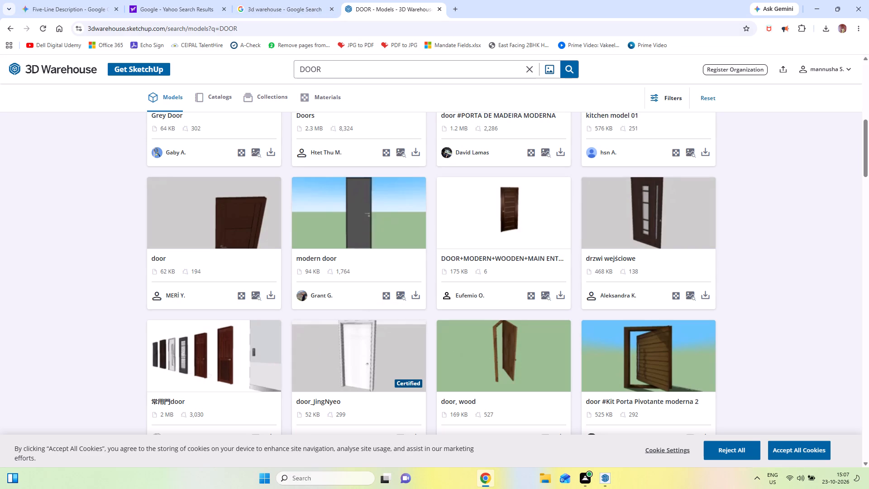
pyautogui.click(329, 74)
pyautogui.press('BackSpace')
pyautogui.press('BackSpace')
pyautogui.press('BackSpace')
pyautogui.press('BackSpace')
pyautogui.press('BackSpace')
pyautogui.press('BackSpace')
pyautogui.press('BackSpace')
pyautogui.press('BackSpace')
pyautogui.press('BackSpace')
pyautogui.press('BackSpace')
pyautogui.press('BackSpace')
pyautogui.press('BackSpace')
pyautogui.press('BackSpace')
pyautogui.write('GATE')
pyautogui.press('Return')
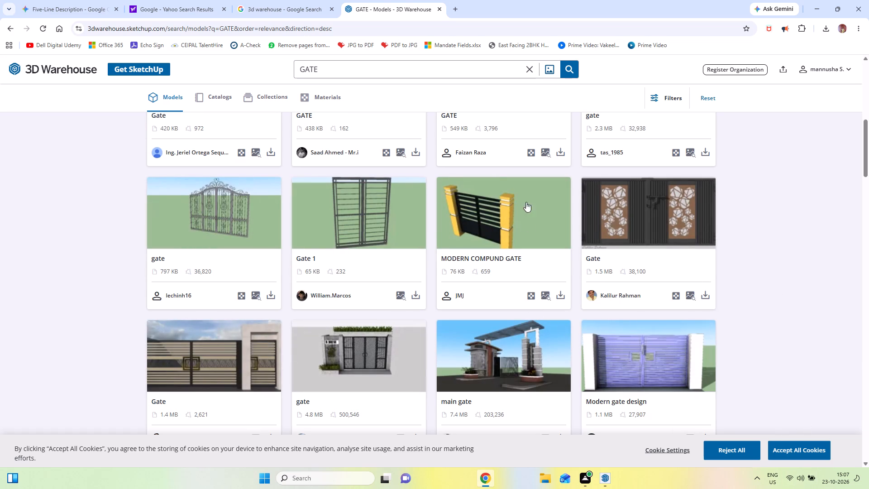
# Browse the gate results for a match to the photo, checking the Cong 2 model page and returning to the results.
pyautogui.scroll(-4, 439, 234)
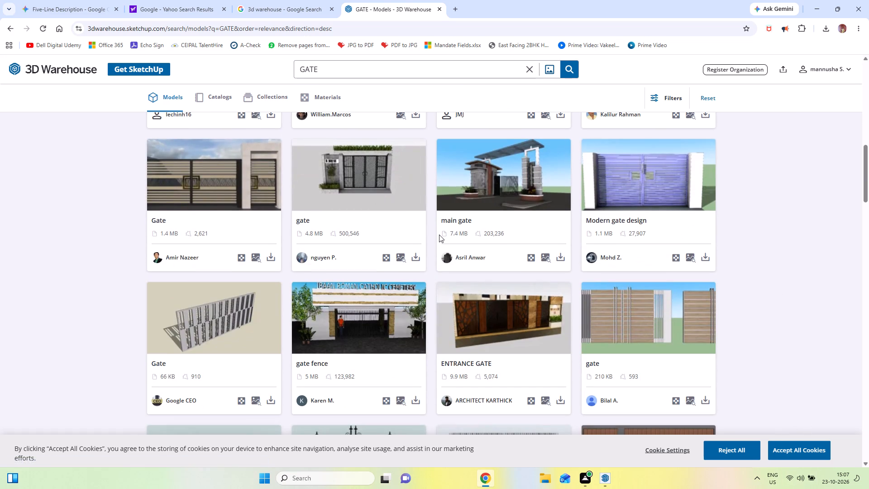
pyautogui.scroll(-3, 433, 284)
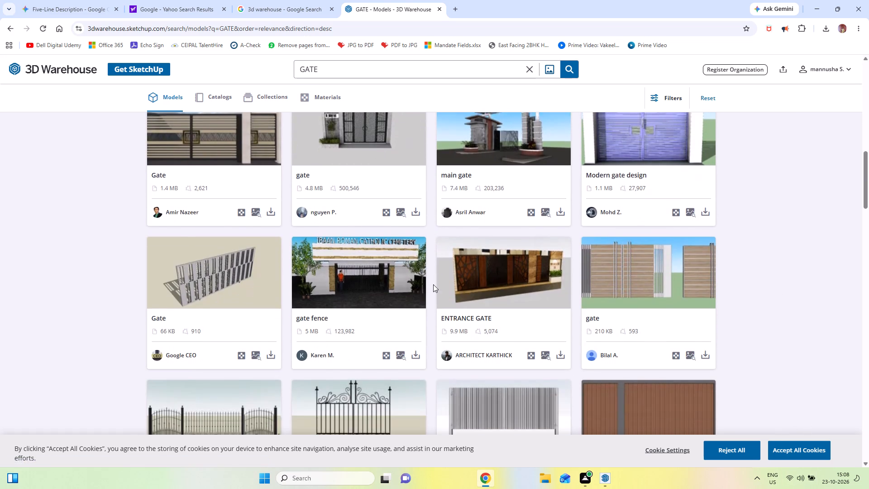
pyautogui.scroll(-3, 433, 284)
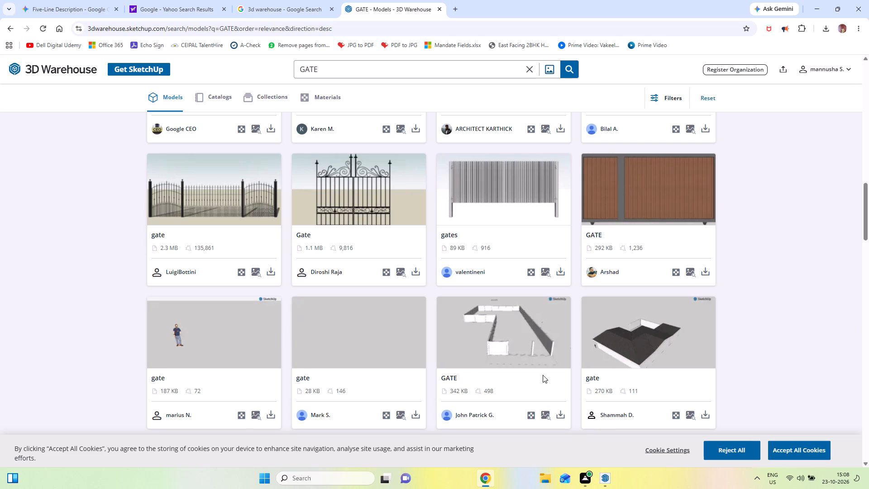
pyautogui.scroll(-3, 320, 252)
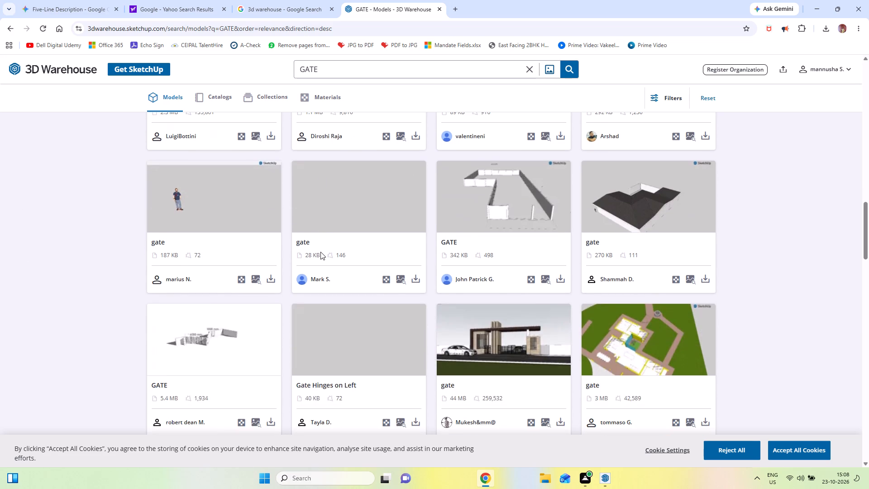
pyautogui.scroll(-6, 320, 252)
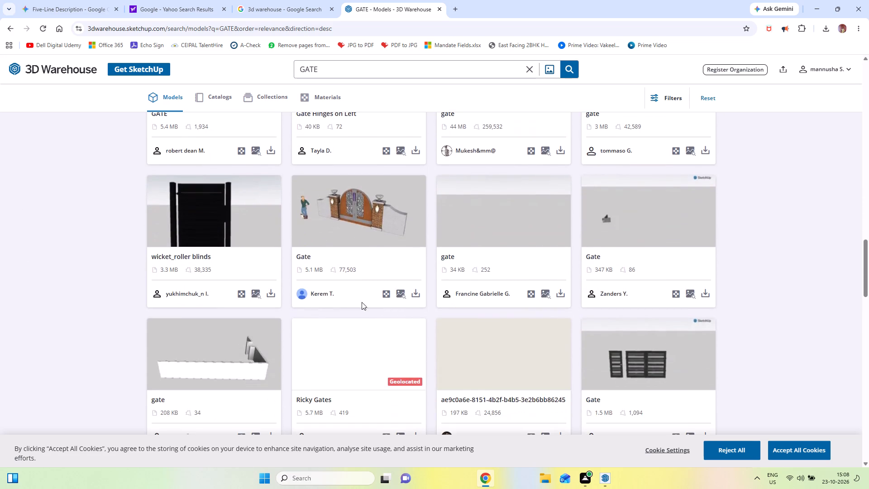
pyautogui.scroll(-4, 400, 293)
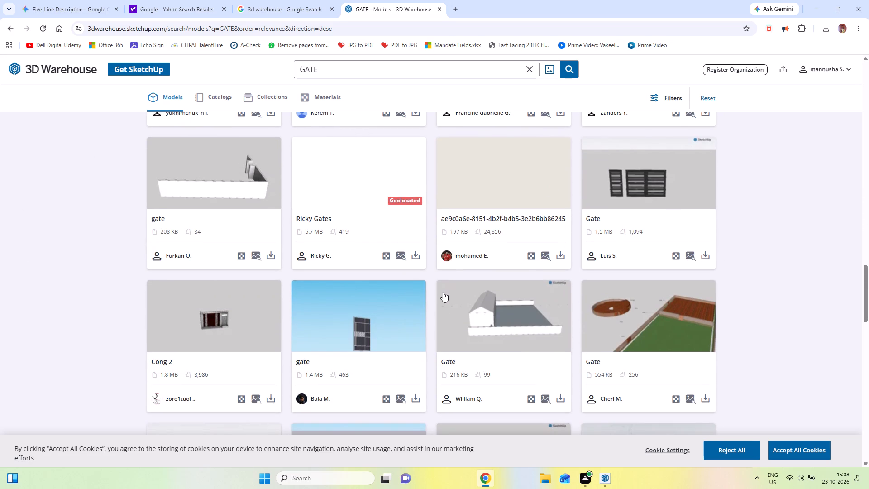
pyautogui.click(215, 329)
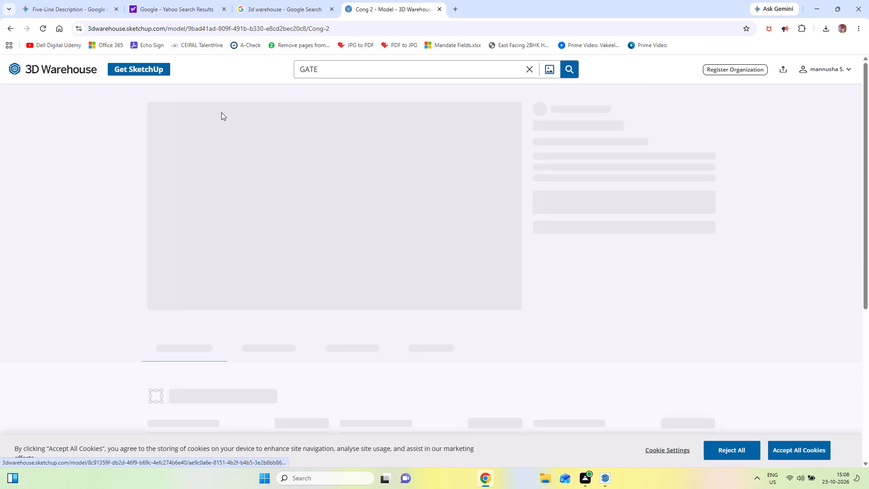
pyautogui.scroll(5, 344, 359)
pyautogui.scroll(-1, 343, 357)
pyautogui.scroll(1, 343, 357)
pyautogui.click(11, 36)
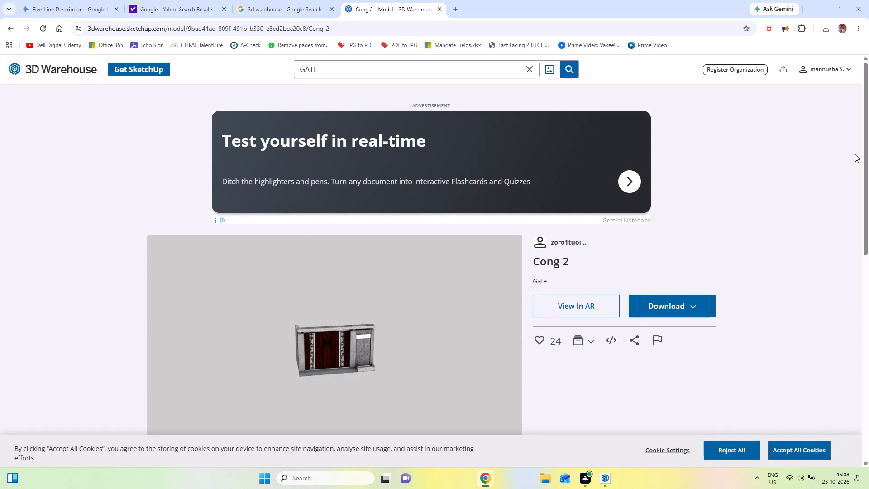
pyautogui.click(8, 26)
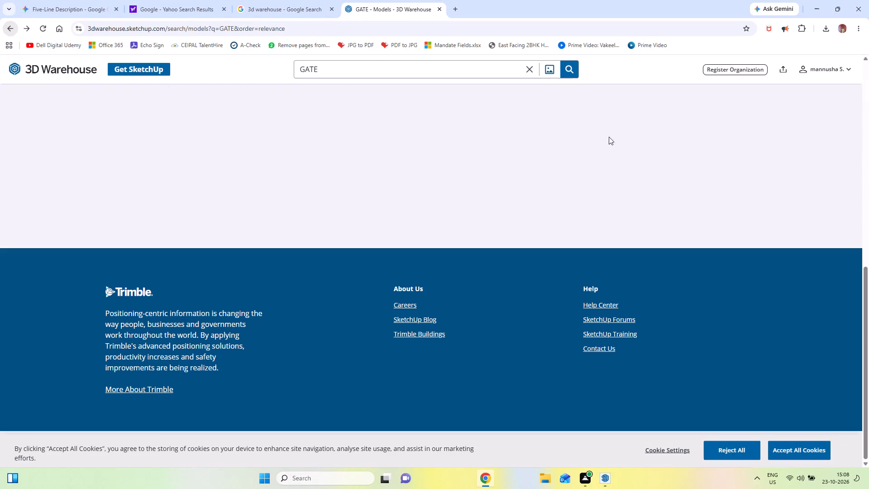
# Find the MAIN GATE model with dark-framed wooden panels in the results and download it as a SketchUp file.
pyautogui.scroll(-3, 648, 335)
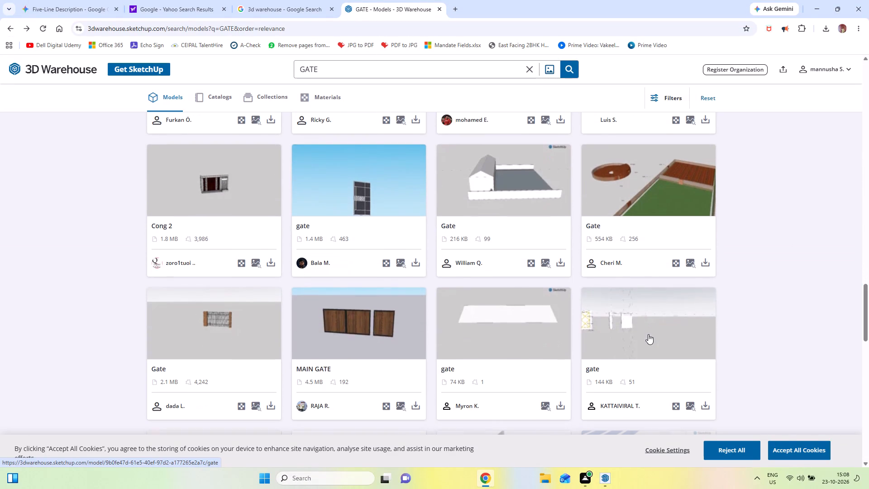
pyautogui.scroll(-3, 648, 334)
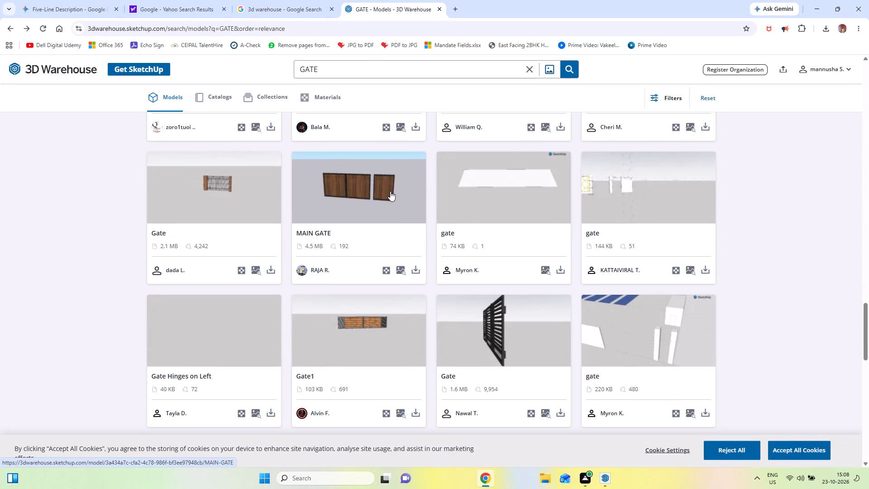
pyautogui.scroll(1, 390, 191)
pyautogui.click(375, 223)
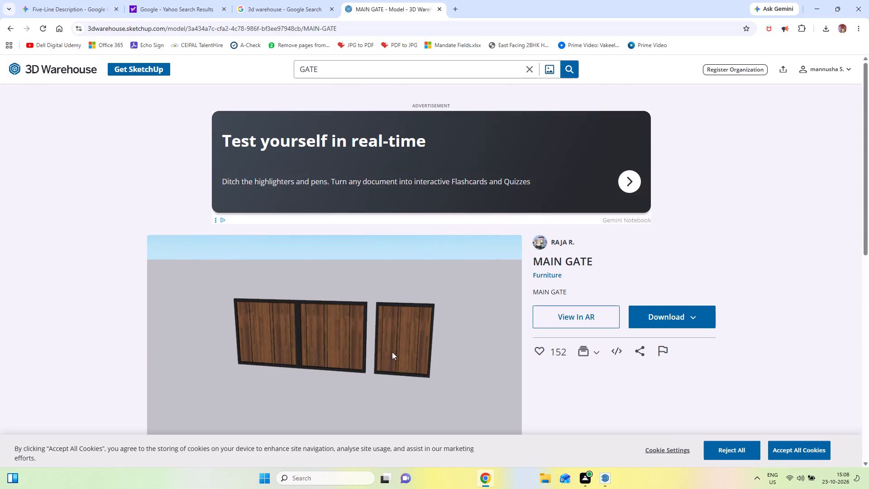
pyautogui.click(653, 316)
pyautogui.click(686, 341)
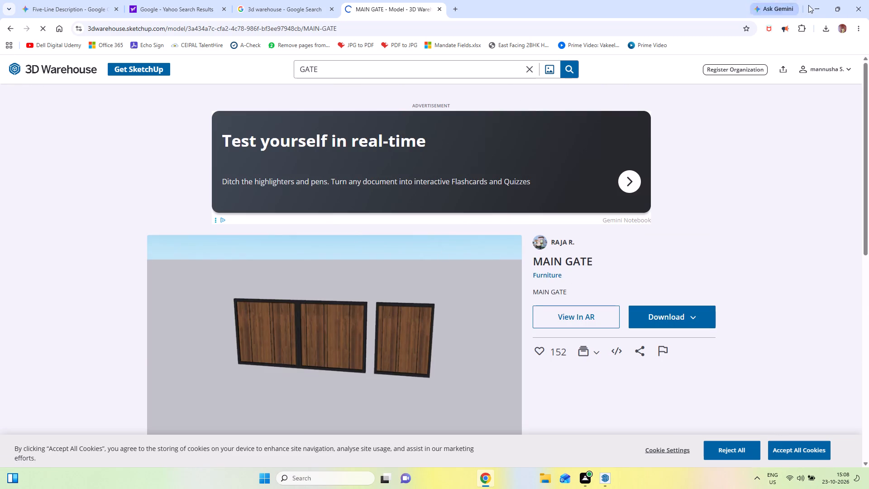
# Clear the GATE search term from the 3D Warehouse search.
pyautogui.scroll(1, 500, 93)
pyautogui.click(488, 68)
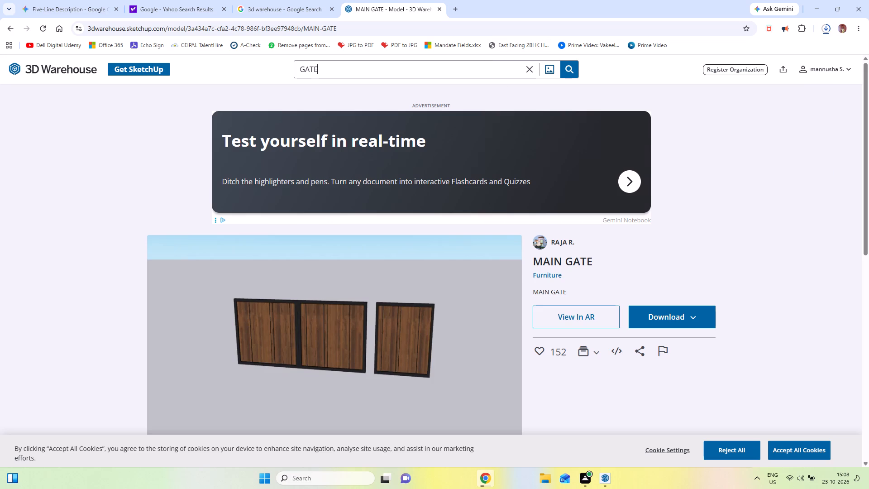
pyautogui.press('BackSpace')
pyautogui.press('BackSpace')
pyautogui.press('BackSpace')
pyautogui.press('BackSpace')
pyautogui.press('BackSpace')
pyautogui.press('BackSpace')
pyautogui.press('BackSpace')
pyautogui.press('BackSpace')
pyautogui.press('BackSpace')
pyautogui.press('BackSpace')
pyautogui.press('BackSpace')
pyautogui.press('BackSpace')
pyautogui.press('BackSpace')
pyautogui.press('BackSpace')
pyautogui.press('BackSpace')
pyautogui.press('BackSpace')
pyautogui.press('BackSpace')
pyautogui.press('BackSpace')
pyautogui.press('BackSpace')
pyautogui.press('BackSpace')
# Switch to SketchUp, import the downloaded MAIN+GATE model and place it in the driveway opening against the arched boundary wall.
pyautogui.click(824, 5)
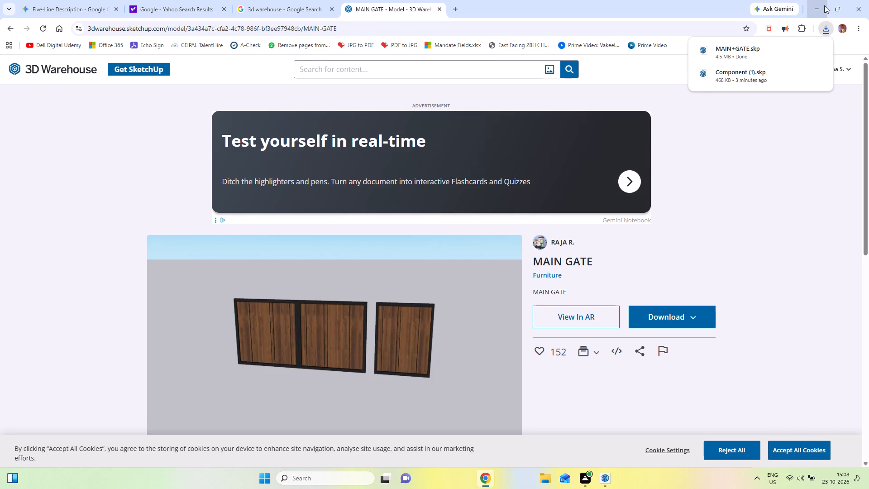
pyautogui.scroll(-3, 300, 306)
pyautogui.scroll(-7, 229, 289)
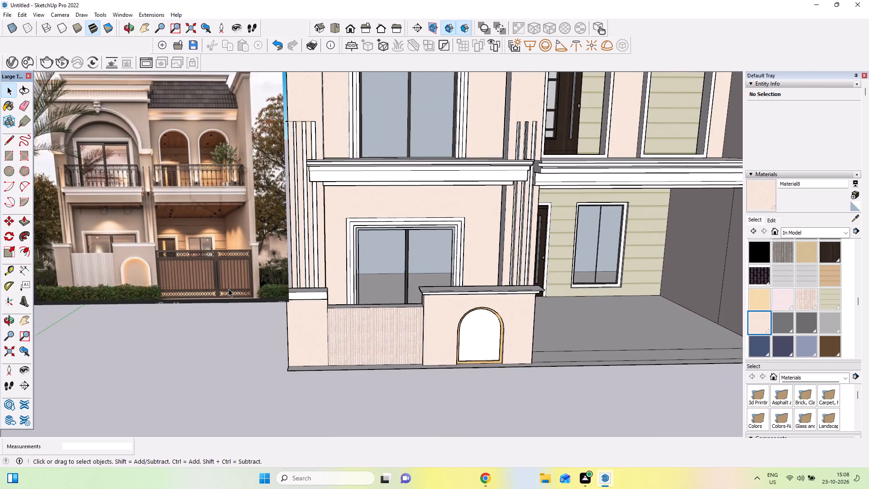
pyautogui.scroll(-4, 229, 289)
pyautogui.moveTo(617, 326); pyautogui.dragTo(611, 332, button='middle')
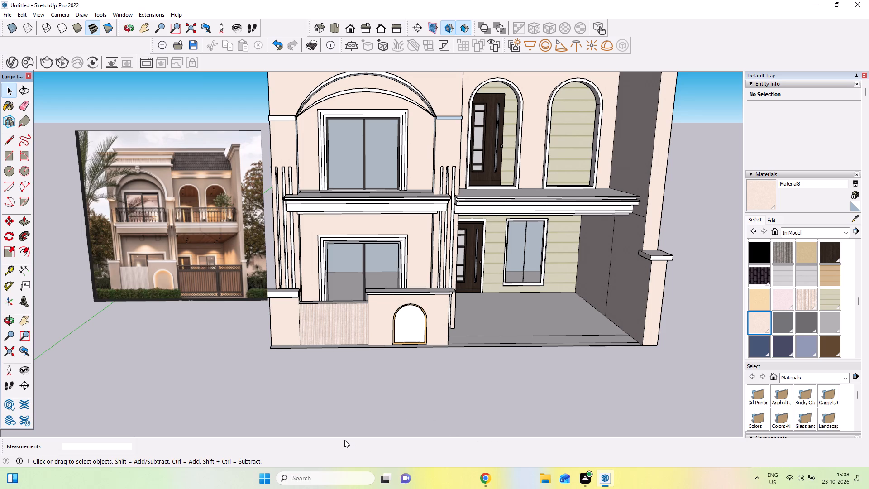
pyautogui.moveTo(3, 0); pyautogui.dragTo(2, 21)
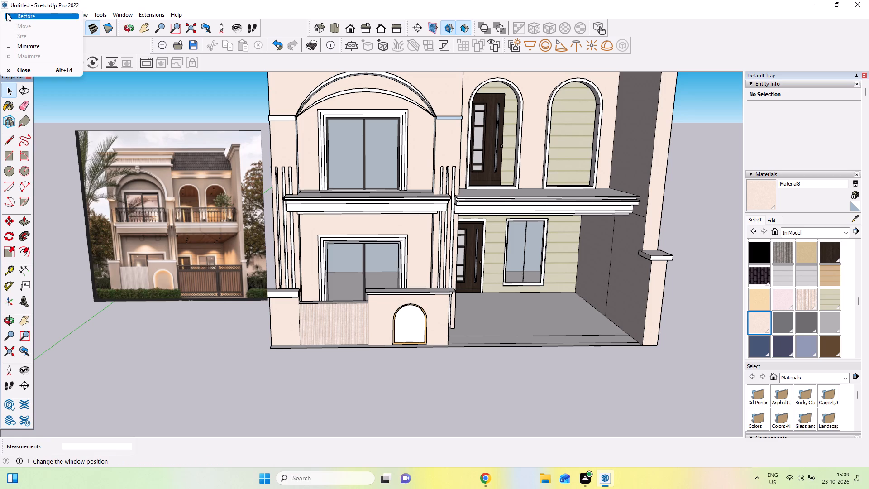
pyautogui.click(51, 124)
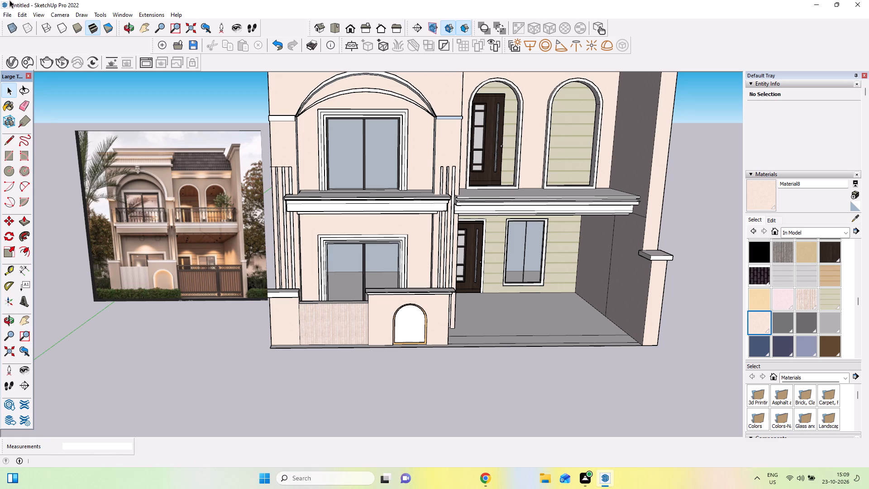
pyautogui.click(10, 11)
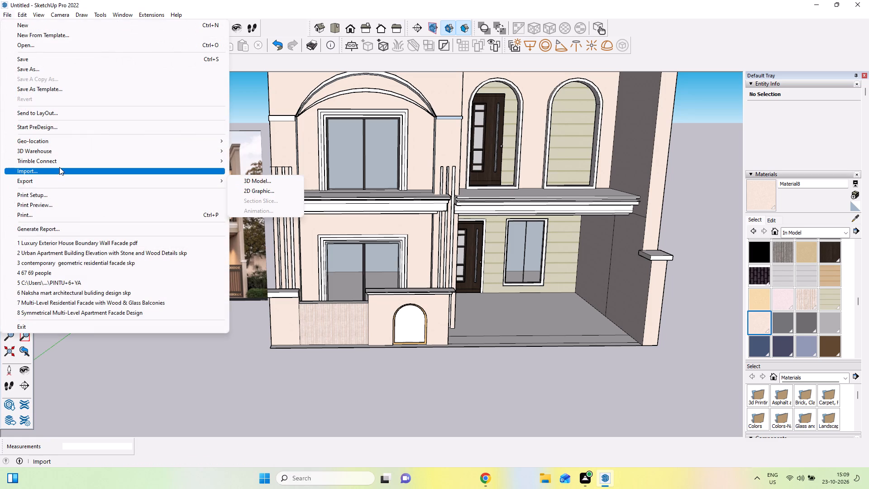
pyautogui.click(59, 167)
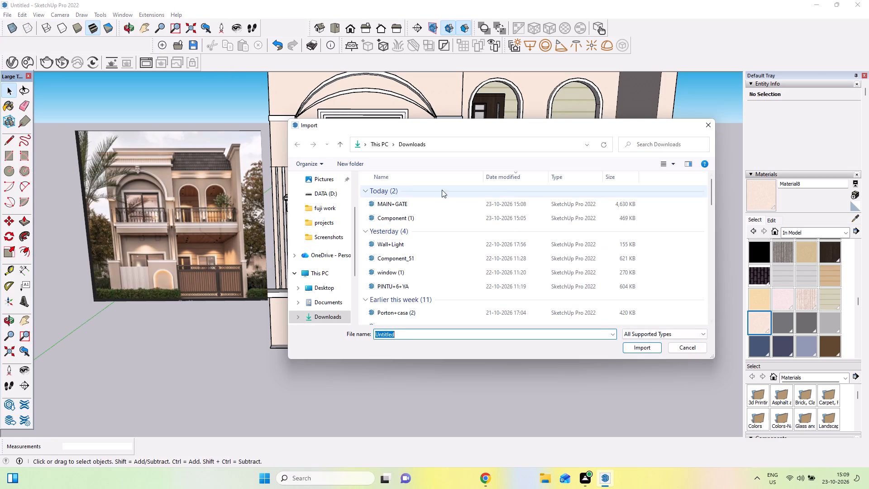
pyautogui.click(404, 201)
pyautogui.click(646, 348)
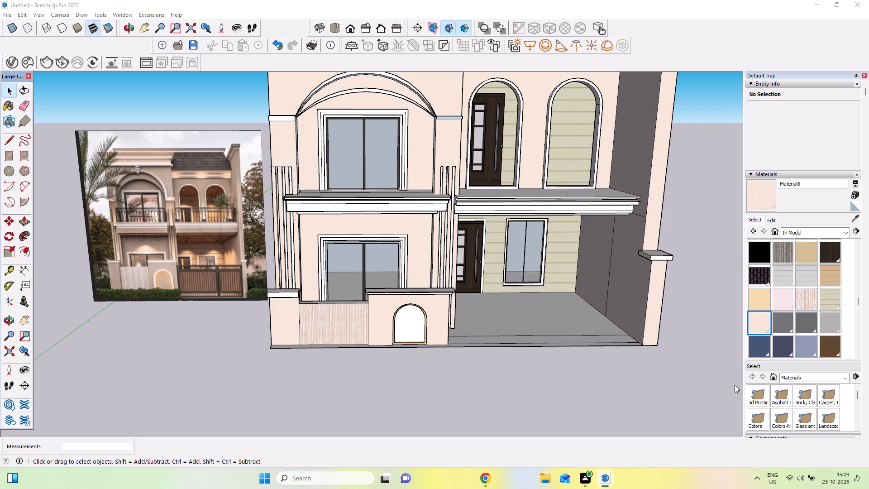
pyautogui.click(446, 345)
# Open the gate component for editing, delete the detached single gate leaf, and close the component.
pyautogui.scroll(4, 629, 348)
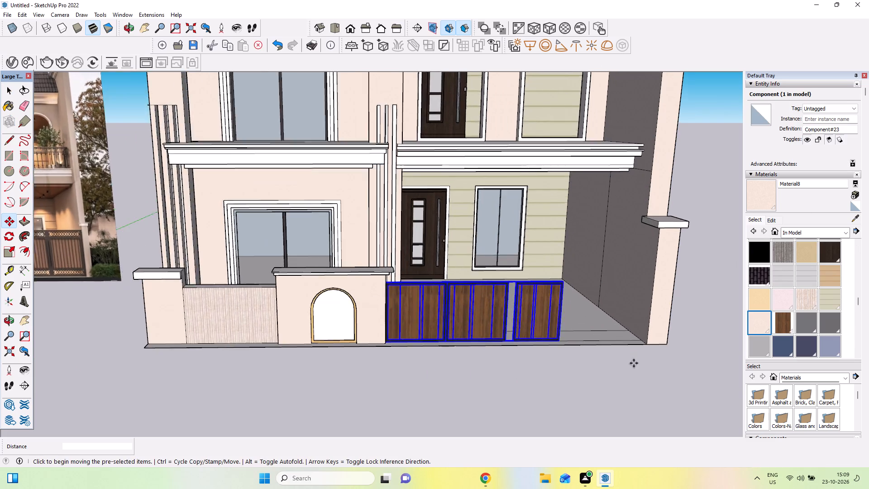
pyautogui.scroll(3, 634, 363)
pyautogui.rightClick(525, 302)
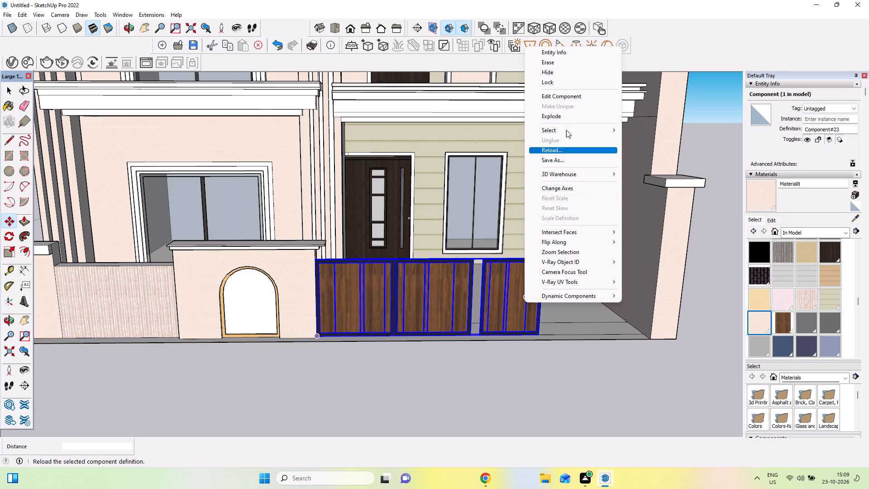
pyautogui.click(564, 95)
pyautogui.click(533, 293)
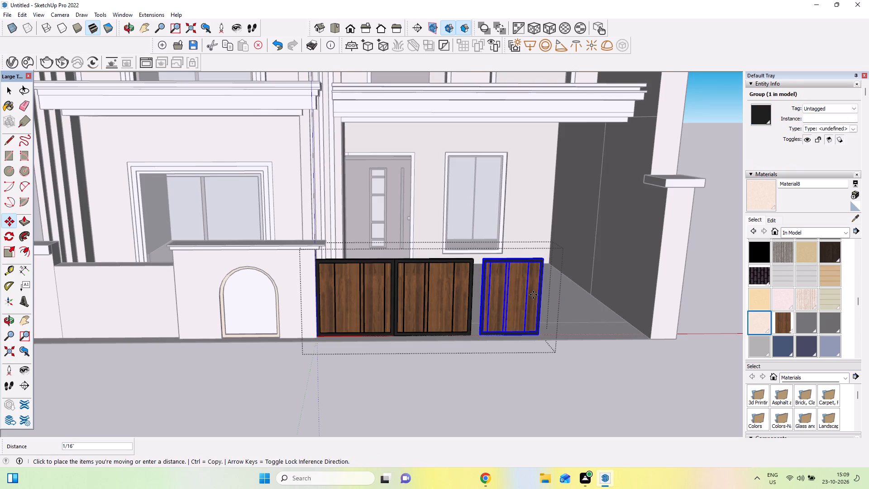
pyautogui.press('Delete')
pyautogui.click(533, 295)
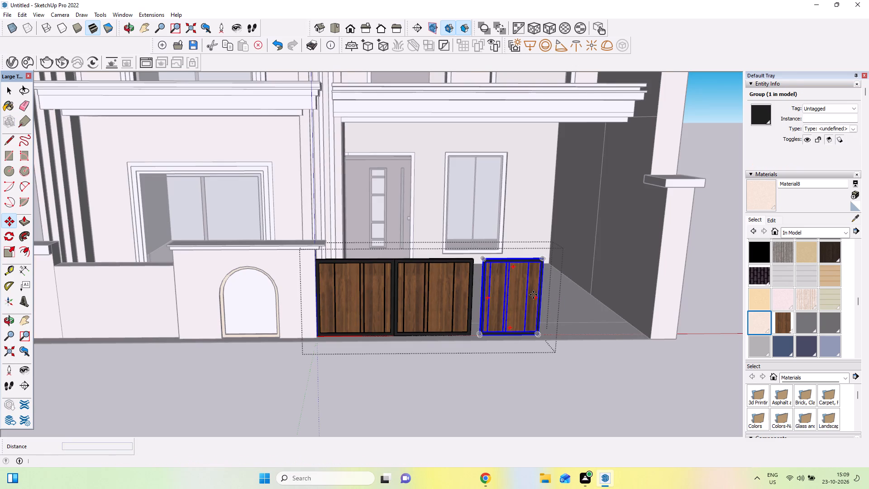
pyautogui.press('Delete')
pyautogui.press('BackSpace')
pyautogui.press('BackSpace')
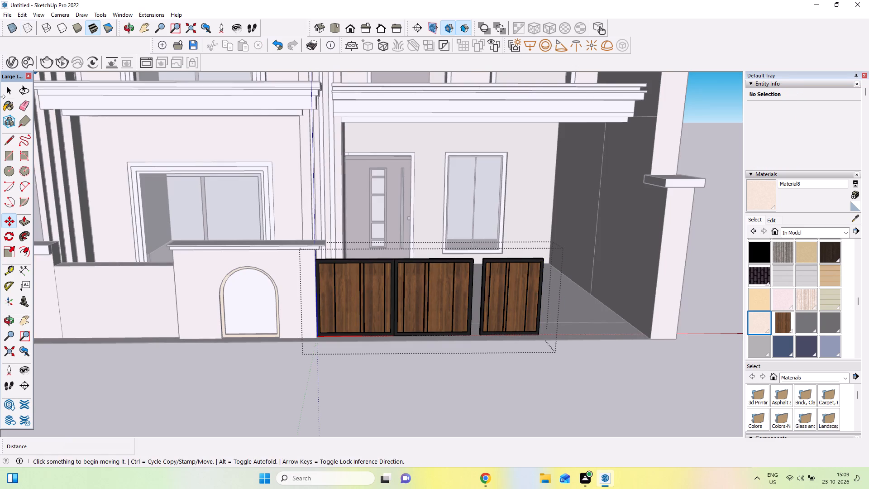
pyautogui.click(5, 95)
pyautogui.click(514, 303)
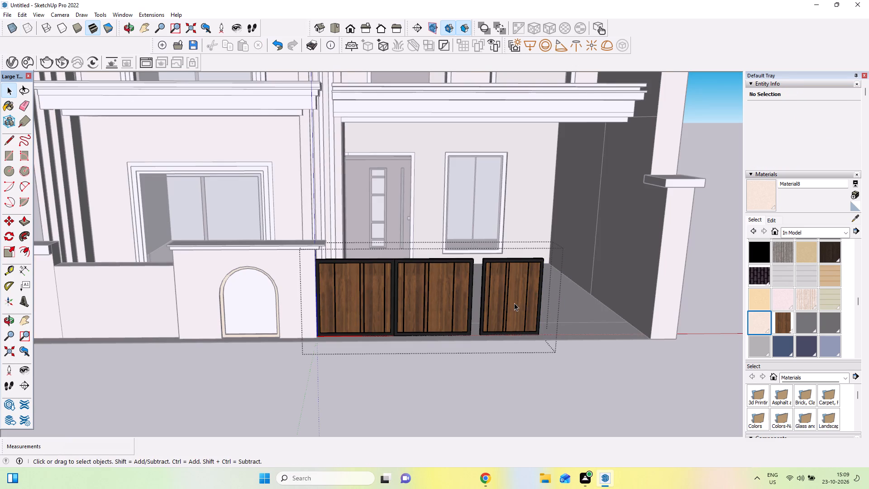
pyautogui.press('Delete')
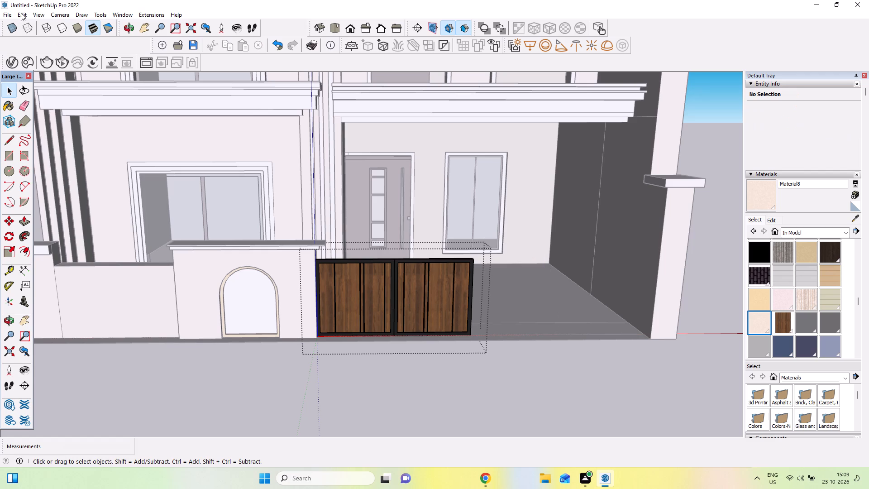
pyautogui.click(4, 220)
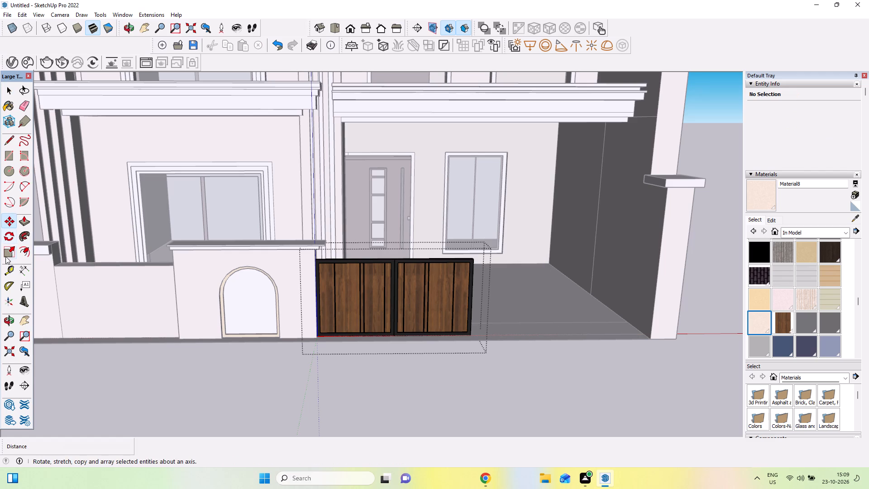
pyautogui.click(7, 254)
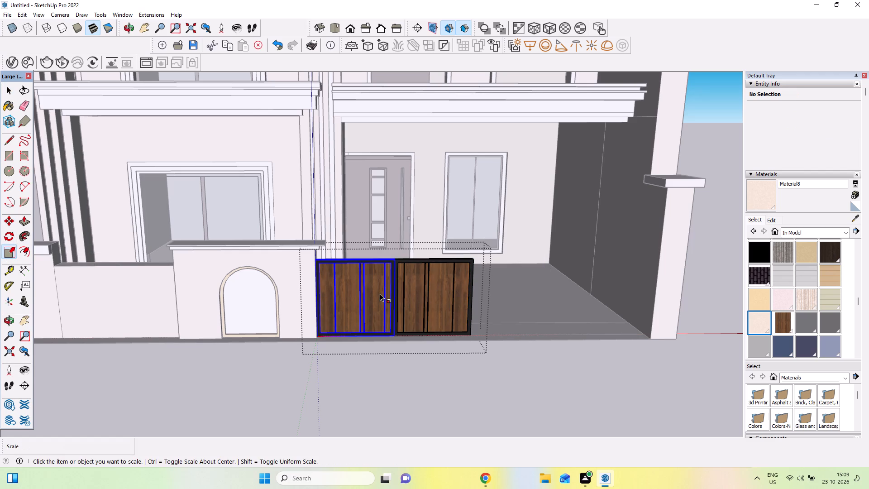
pyautogui.click(6, 93)
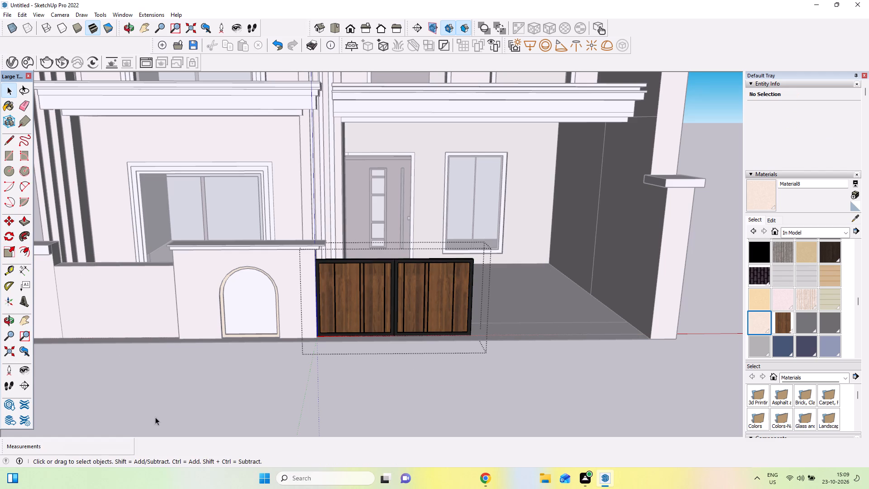
pyautogui.doubleClick(158, 401)
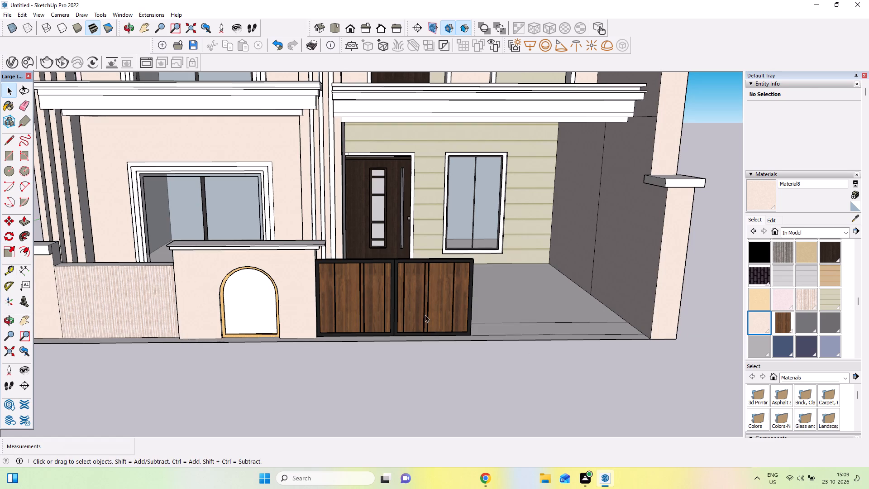
# Scale the double gate along the red axis so it spans the driveway opening up to the far pillar.
pyautogui.click(425, 315)
pyautogui.click(9, 251)
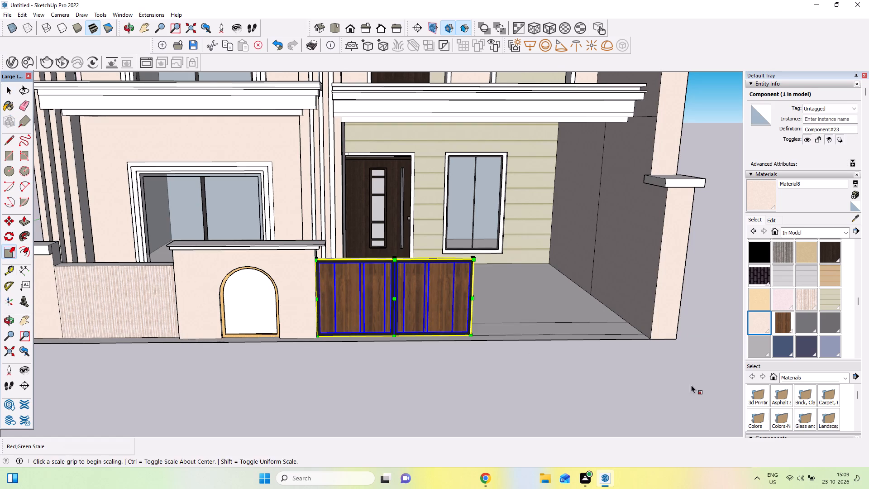
pyautogui.moveTo(682, 385); pyautogui.dragTo(507, 366, button='middle')
pyautogui.scroll(5, 372, 285)
pyautogui.scroll(-1, 380, 288)
pyautogui.scroll(1, 381, 289)
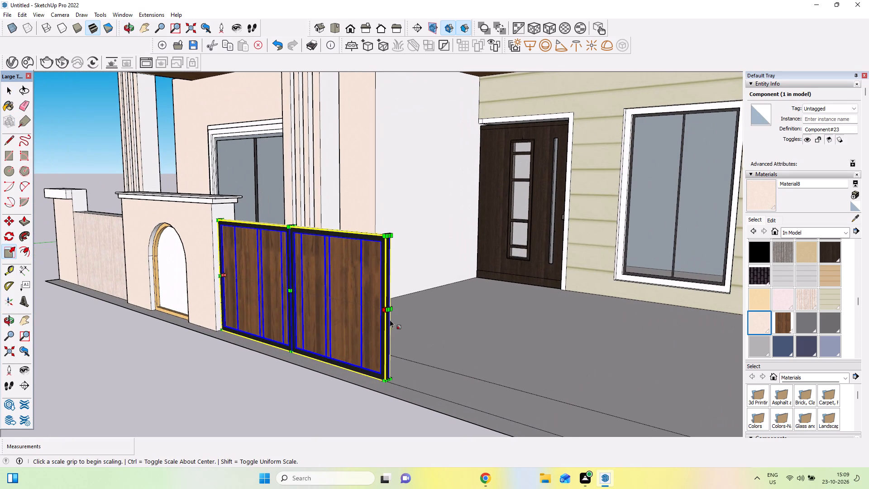
pyautogui.scroll(2, 391, 312)
pyautogui.moveTo(389, 311); pyautogui.dragTo(393, 314)
pyautogui.scroll(-8, 549, 392)
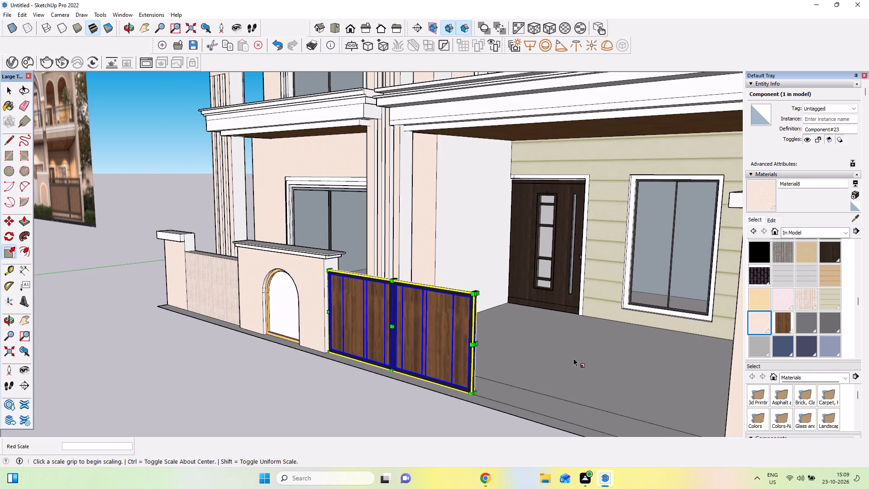
pyautogui.scroll(11, 459, 344)
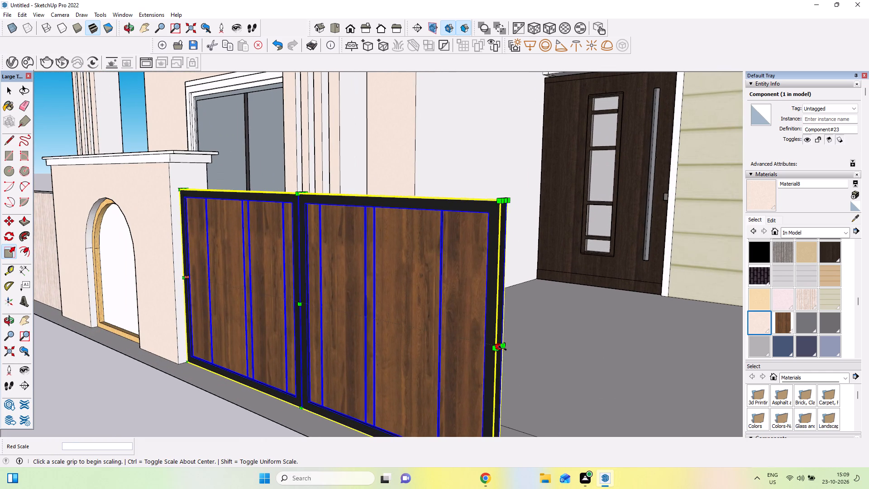
pyautogui.moveTo(503, 348); pyautogui.dragTo(538, 366)
pyautogui.scroll(-16, 541, 364)
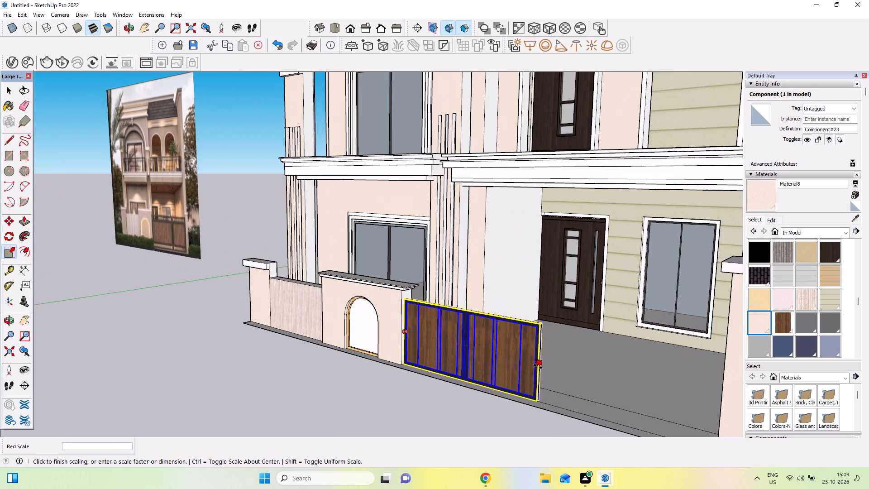
pyautogui.moveTo(538, 366); pyautogui.dragTo(698, 427)
# Scale the widened gate slightly in depth from the middle of its front face.
pyautogui.scroll(6, 522, 304)
pyautogui.moveTo(535, 333); pyautogui.dragTo(543, 389, button='middle')
pyautogui.scroll(-3, 391, 153)
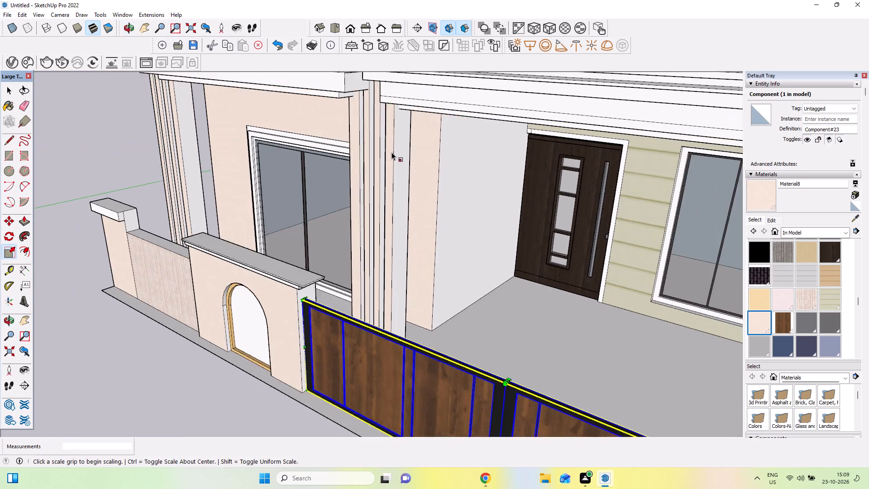
pyautogui.scroll(-10, 392, 152)
pyautogui.moveTo(443, 254); pyautogui.dragTo(482, 376, button='middle')
pyautogui.scroll(8, 473, 313)
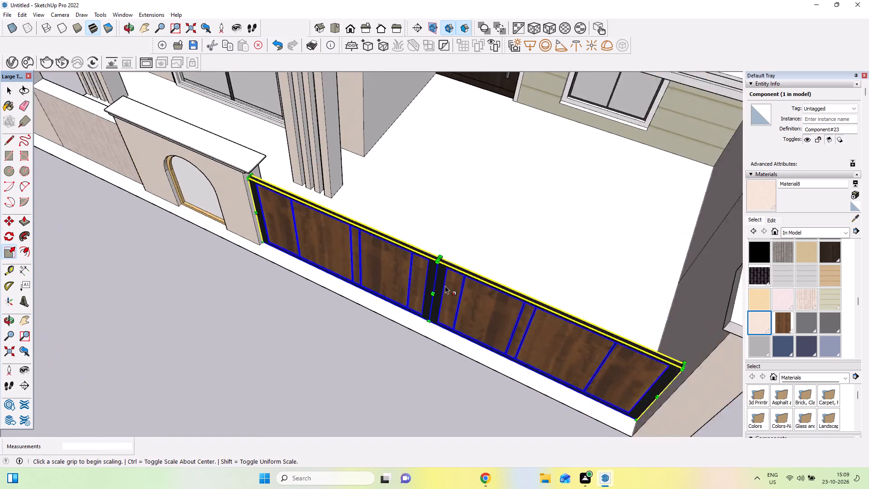
pyautogui.scroll(8, 445, 286)
pyautogui.scroll(-1, 437, 232)
pyautogui.scroll(2, 437, 237)
pyautogui.moveTo(434, 325); pyautogui.dragTo(452, 312)
# Deselect the gate and examine the whole front facade with it in place beside the reference photo.
pyautogui.scroll(-10, 454, 320)
pyautogui.moveTo(453, 322); pyautogui.dragTo(482, 184, button='middle')
pyautogui.scroll(-1, 478, 210)
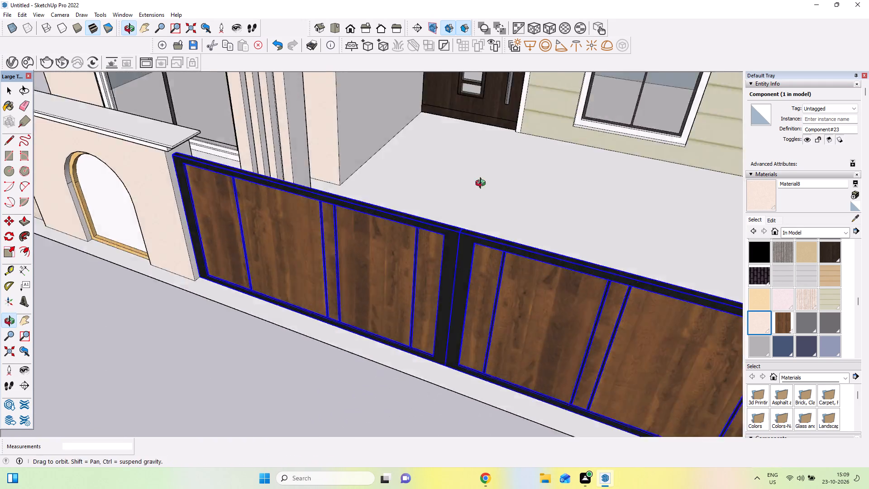
pyautogui.moveTo(482, 184); pyautogui.dragTo(488, 157, button='middle')
pyautogui.scroll(-20, 482, 184)
pyautogui.moveTo(530, 178); pyautogui.dragTo(616, 173, button='middle')
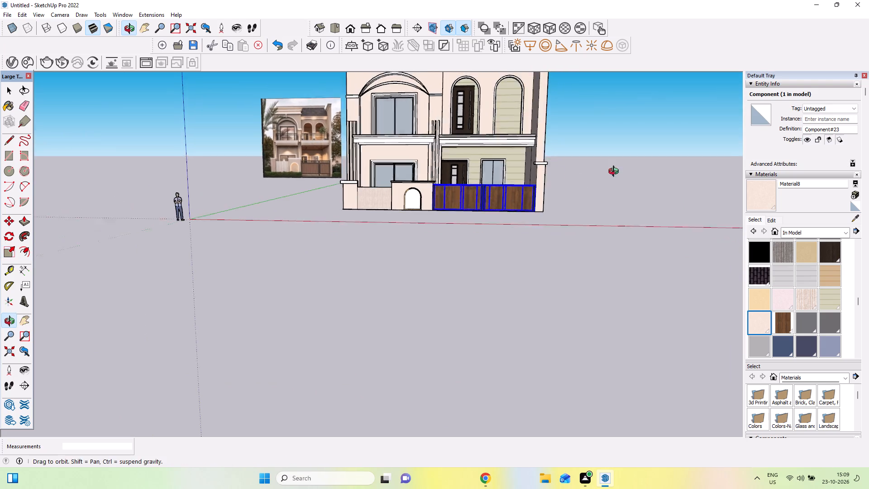
pyautogui.moveTo(616, 173); pyautogui.dragTo(638, 169, button='middle')
pyautogui.scroll(-5, 488, 126)
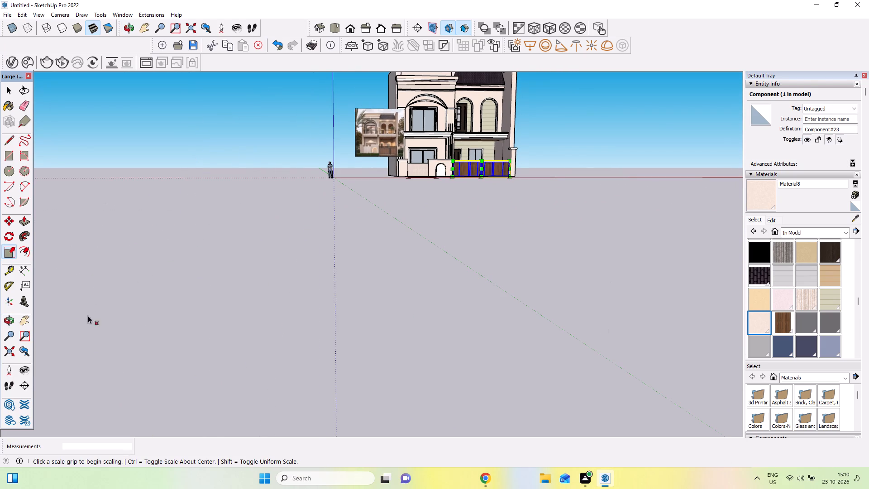
pyautogui.click(28, 312)
pyautogui.click(28, 316)
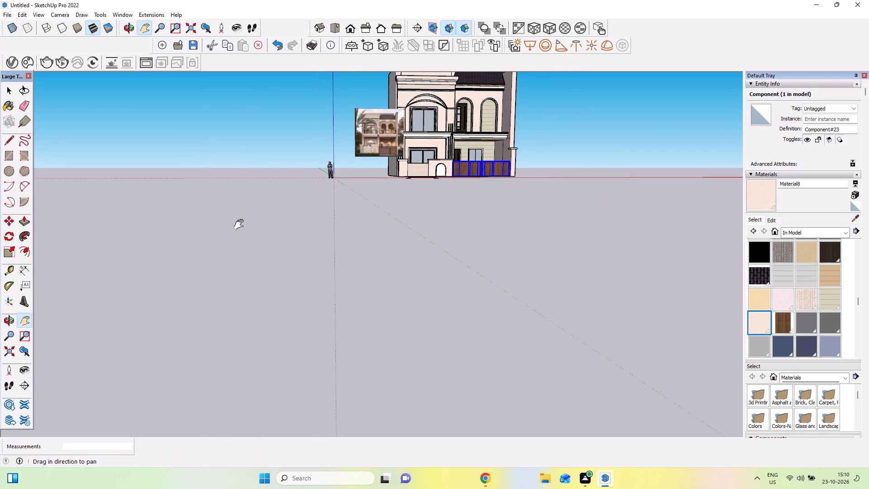
pyautogui.moveTo(241, 225); pyautogui.dragTo(125, 393)
pyautogui.scroll(4, 403, 231)
pyautogui.moveTo(470, 304); pyautogui.dragTo(447, 294, button='middle')
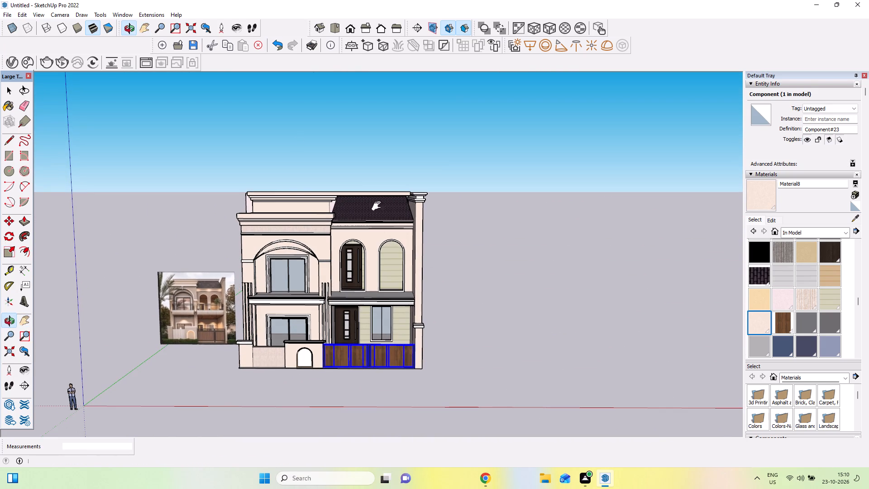
pyautogui.click(11, 92)
pyautogui.doubleClick(226, 195)
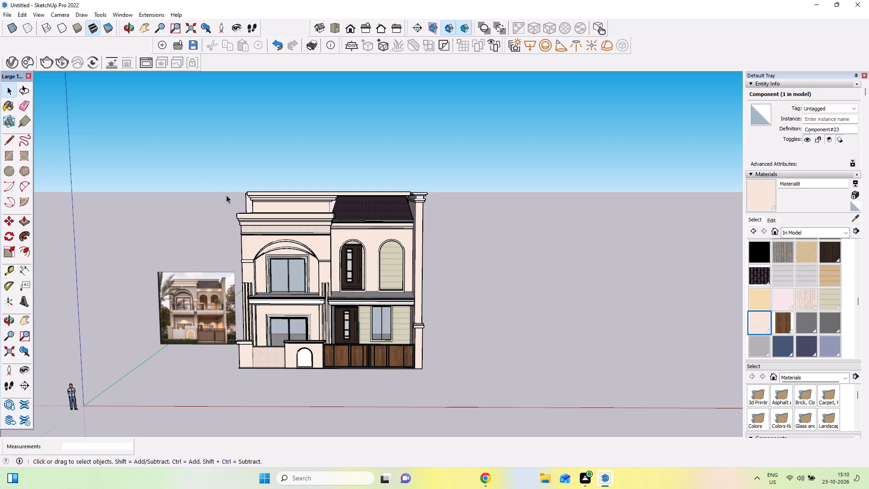
pyautogui.scroll(2, 437, 287)
pyautogui.moveTo(428, 301); pyautogui.dragTo(430, 281, button='middle')
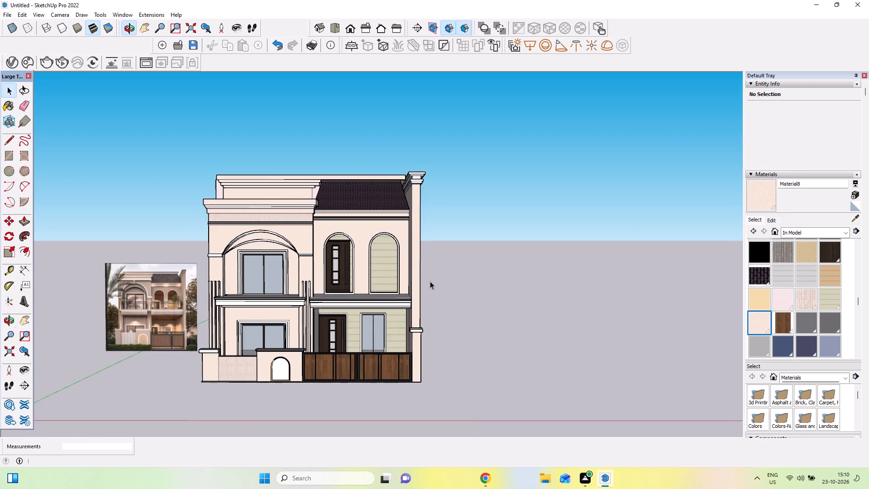
pyautogui.scroll(2, 380, 245)
pyautogui.moveTo(401, 250); pyautogui.dragTo(417, 254, button='middle')
pyautogui.scroll(-1, 417, 254)
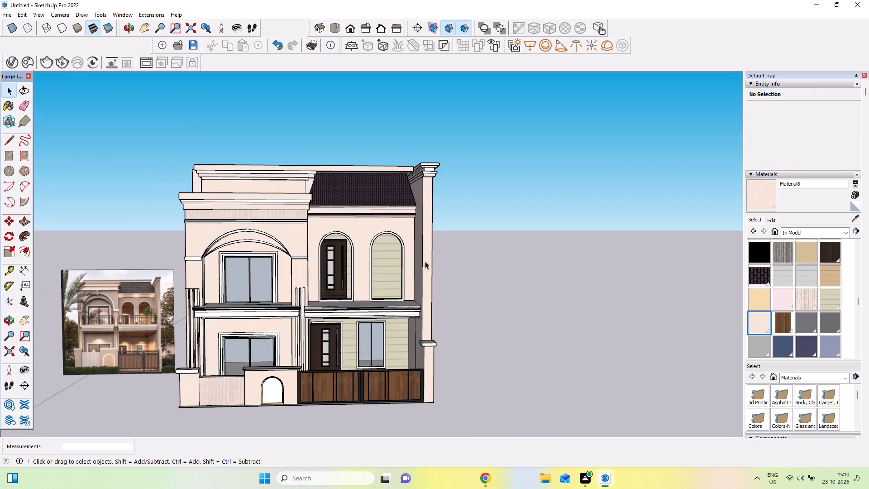
pyautogui.scroll(-1, 455, 273)
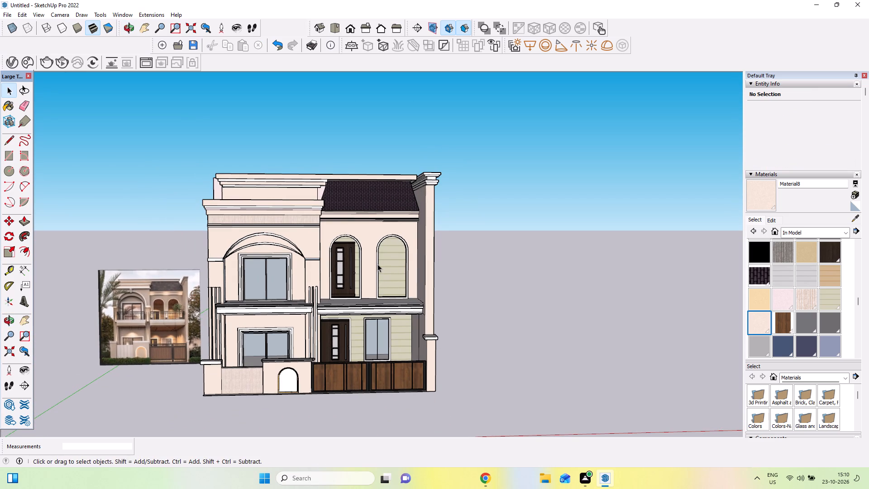
# Examine the balconies and their railings in the reference photo and compare them with the modelled facade.
pyautogui.scroll(2, 166, 304)
pyautogui.scroll(-1, 168, 316)
pyautogui.scroll(11, 169, 320)
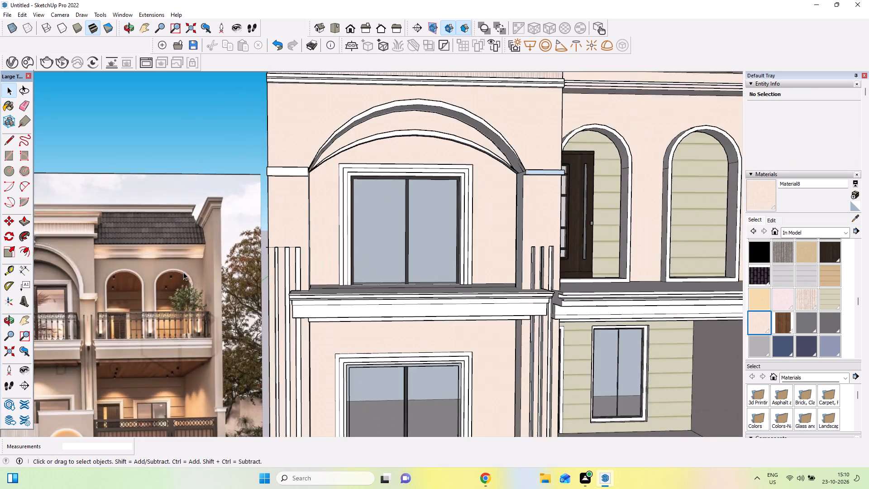
pyautogui.scroll(8, 183, 272)
pyautogui.scroll(-5, 183, 284)
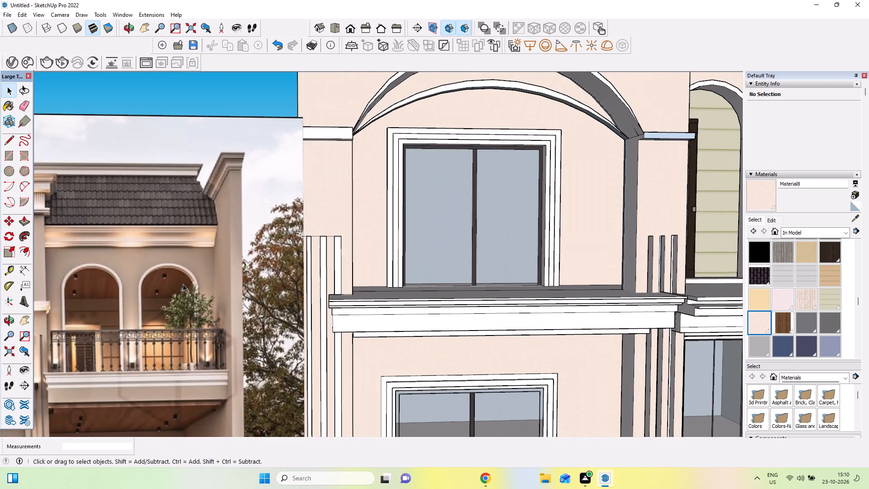
pyautogui.scroll(-11, 183, 284)
pyautogui.scroll(17, 98, 312)
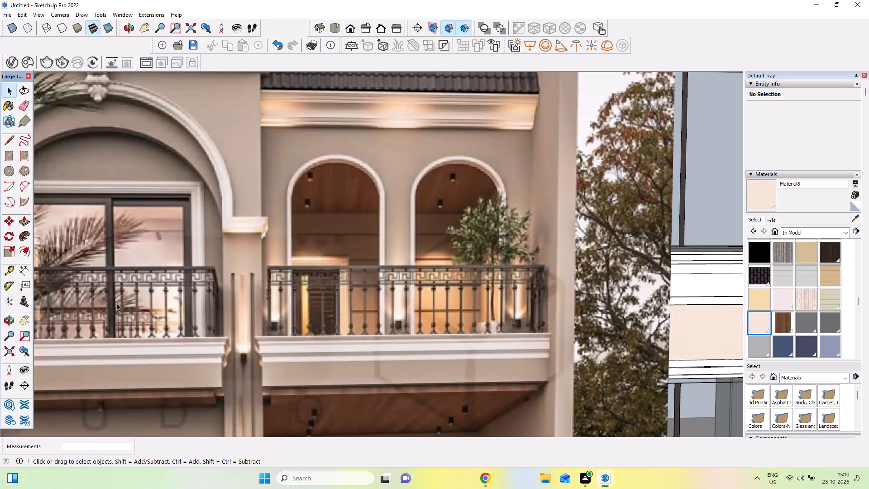
pyautogui.scroll(-13, 116, 303)
pyautogui.scroll(1, 116, 303)
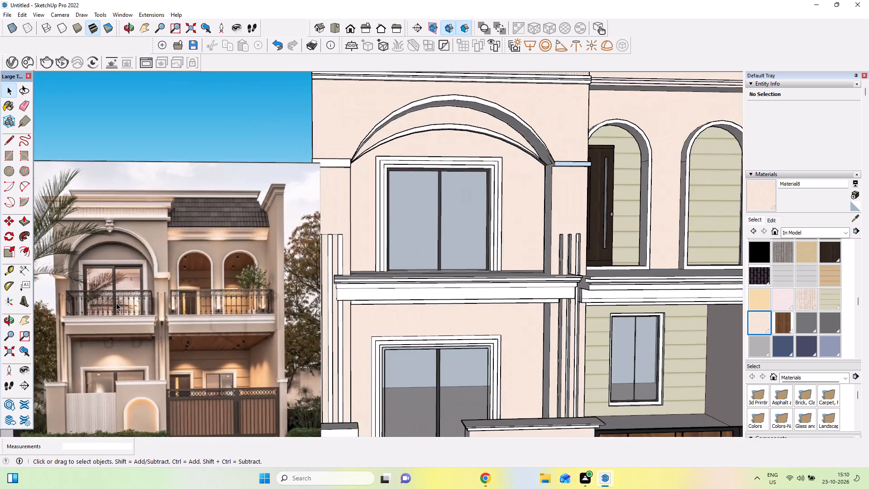
pyautogui.scroll(-12, 116, 303)
pyautogui.moveTo(442, 338); pyautogui.dragTo(460, 374, button='middle')
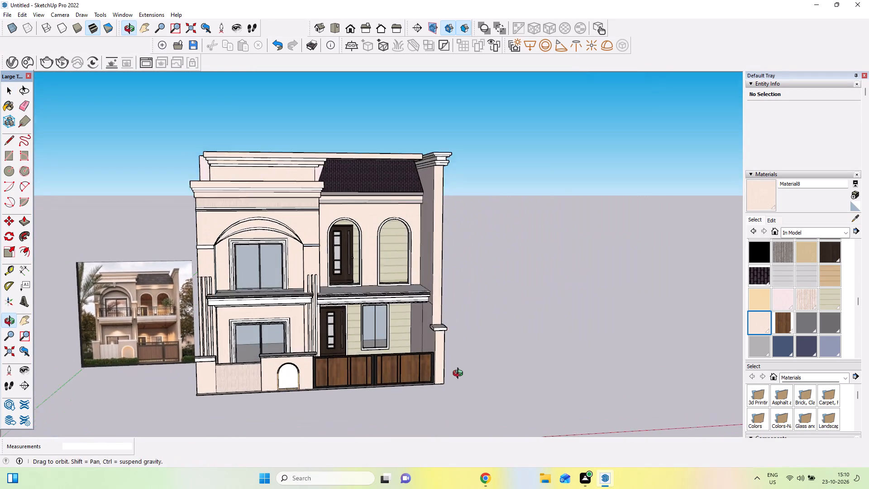
pyautogui.moveTo(460, 374); pyautogui.dragTo(455, 379, button='middle')
pyautogui.scroll(4, 213, 279)
pyautogui.moveTo(317, 307); pyautogui.dragTo(326, 384, button='middle')
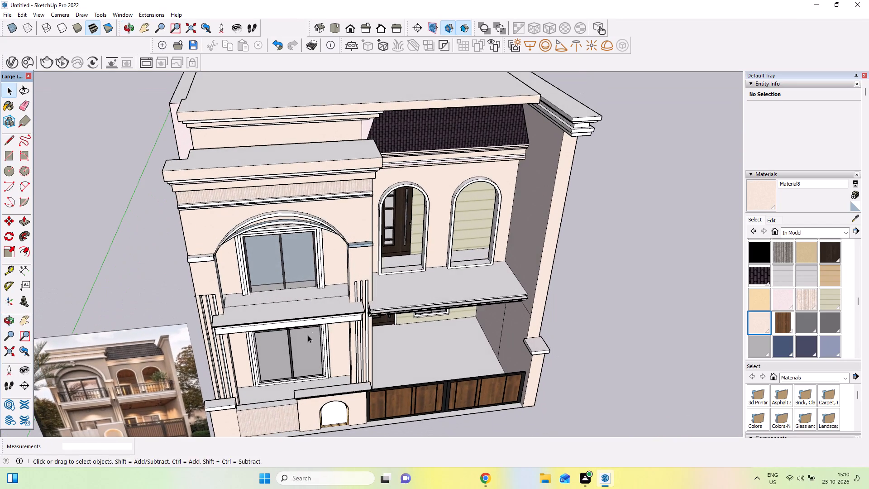
pyautogui.scroll(1, 308, 327)
pyautogui.moveTo(308, 327); pyautogui.dragTo(308, 300, button='middle')
# Switch to Chrome and search 3D Warehouse for GRILL.
pyautogui.click(485, 479)
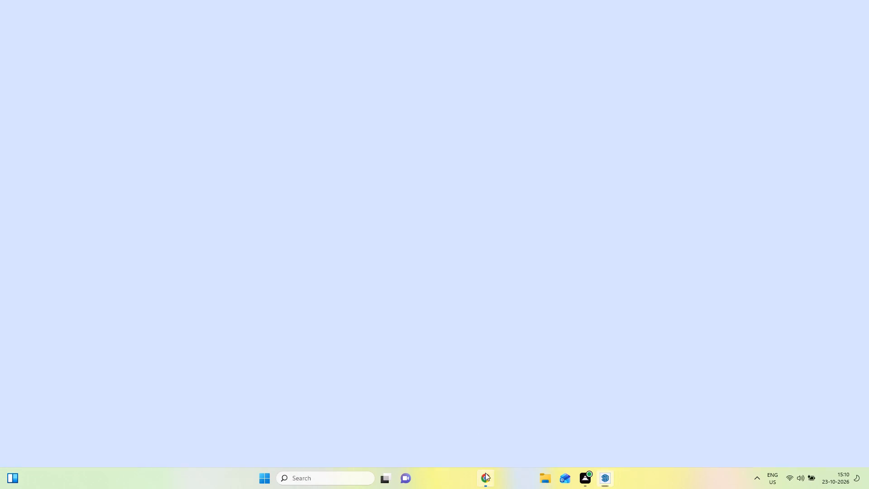
pyautogui.click(372, 65)
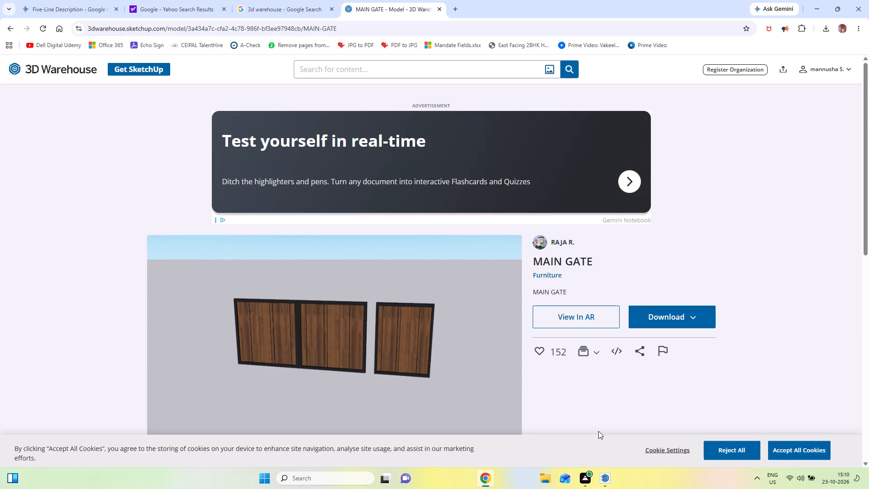
pyautogui.press('g')
pyautogui.write('RI')
pyautogui.write('LL')
pyautogui.press('Return')
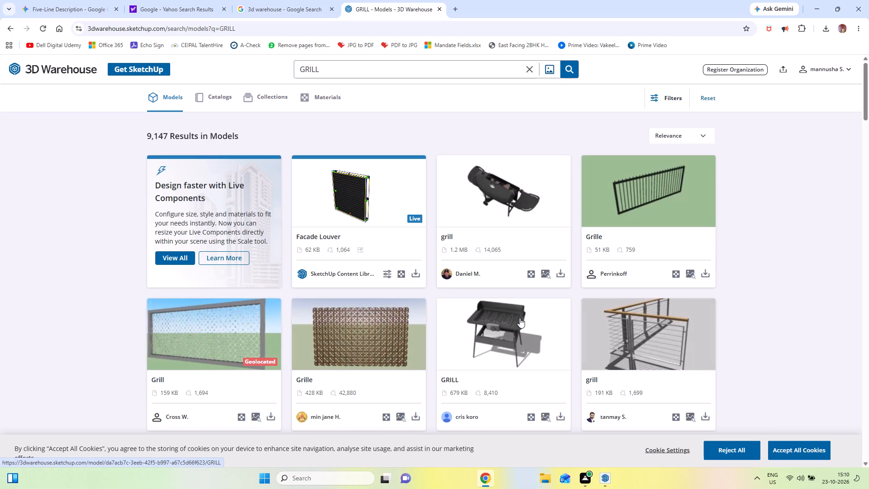
# Browse the model results for a balcony railing, checking the page of the iron fence model Grille. set between stone pillars.
pyautogui.scroll(-3, 520, 318)
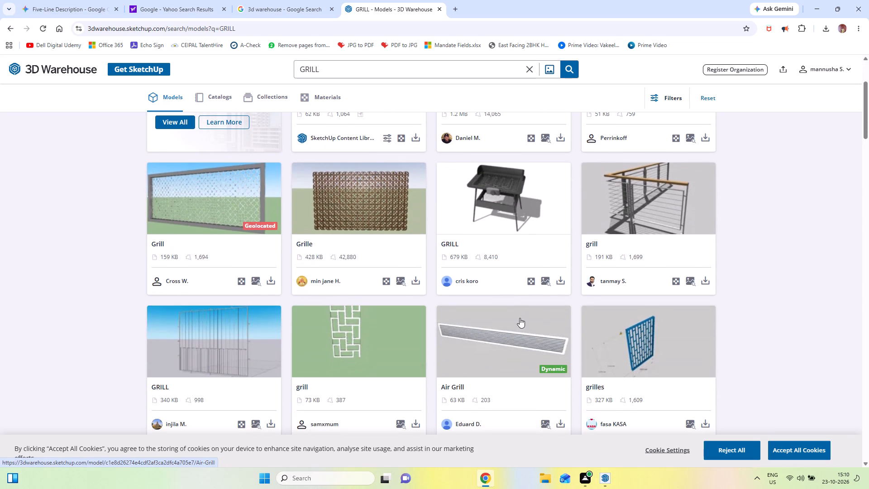
pyautogui.scroll(-7, 520, 318)
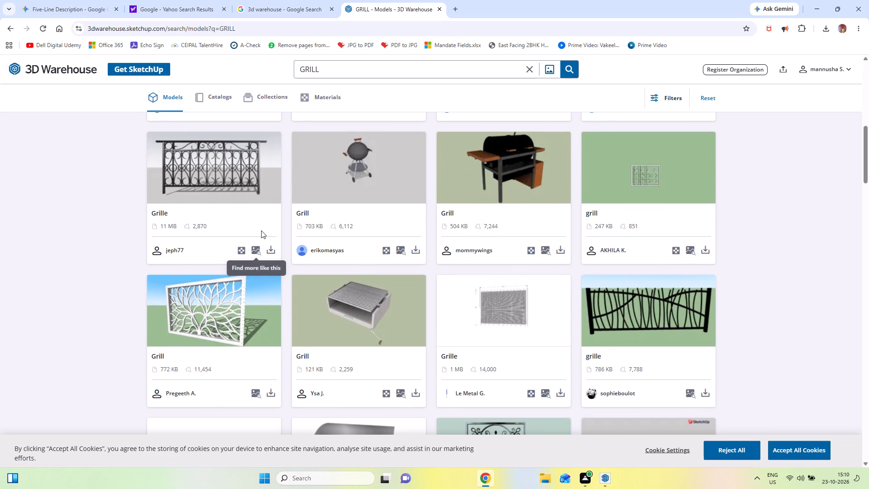
pyautogui.scroll(-3, 322, 266)
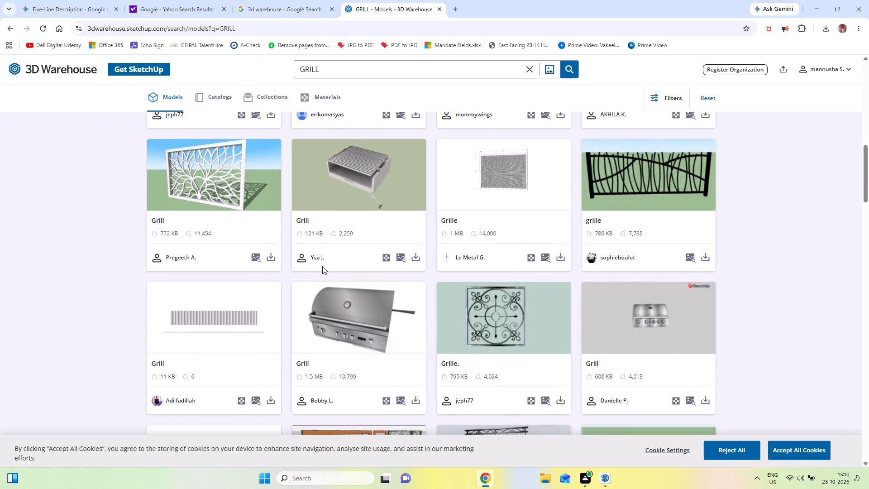
pyautogui.scroll(1, 322, 266)
pyautogui.scroll(-5, 322, 266)
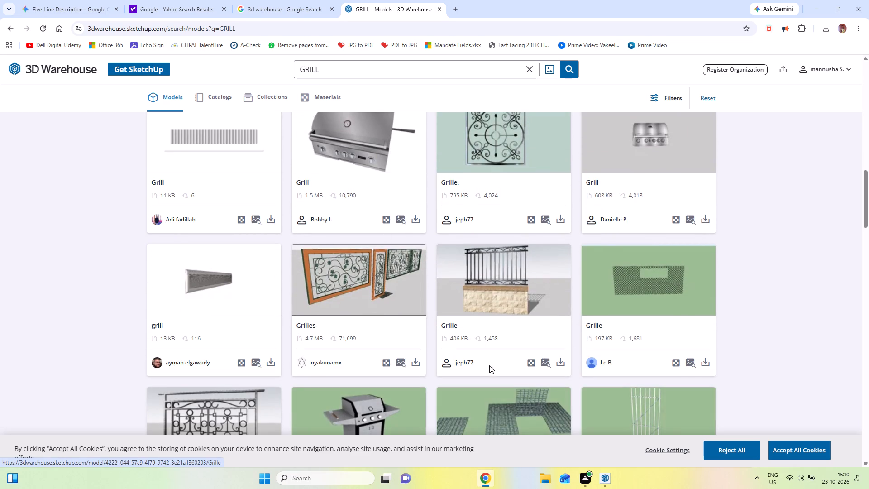
pyautogui.scroll(-3, 504, 274)
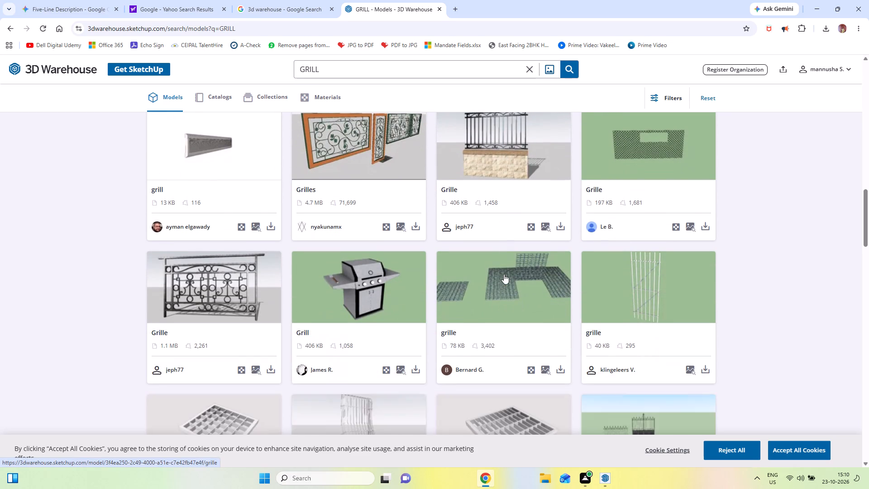
pyautogui.scroll(-7, 505, 273)
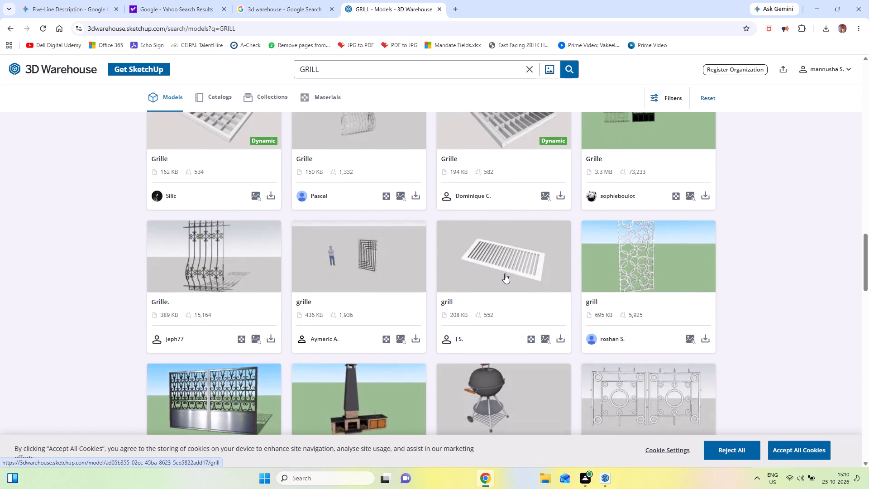
pyautogui.scroll(-8, 505, 273)
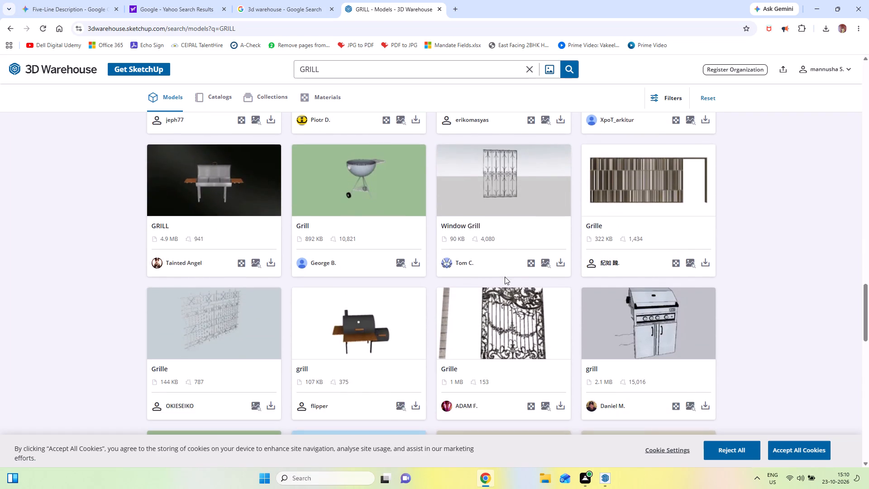
pyautogui.scroll(-4, 505, 277)
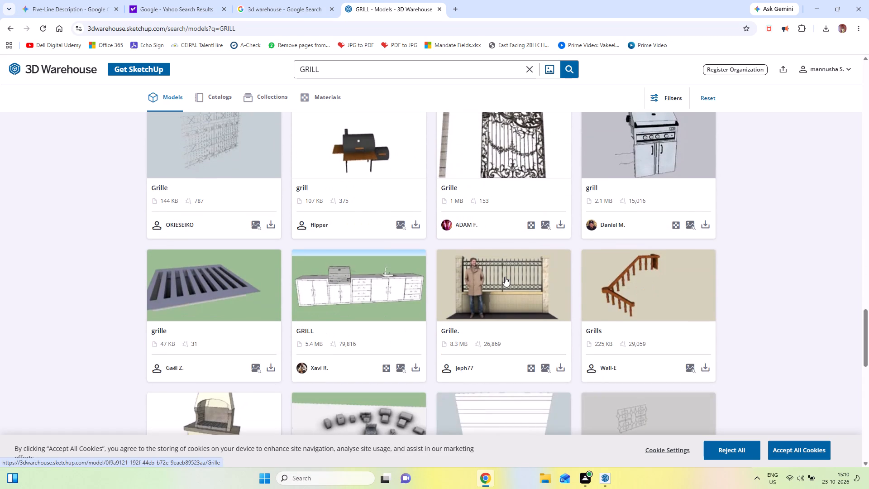
pyautogui.click(505, 277)
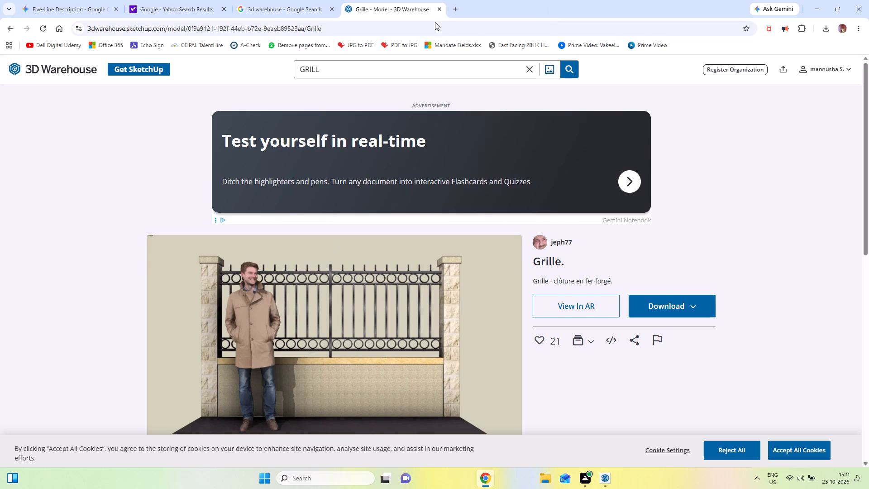
pyautogui.click(11, 29)
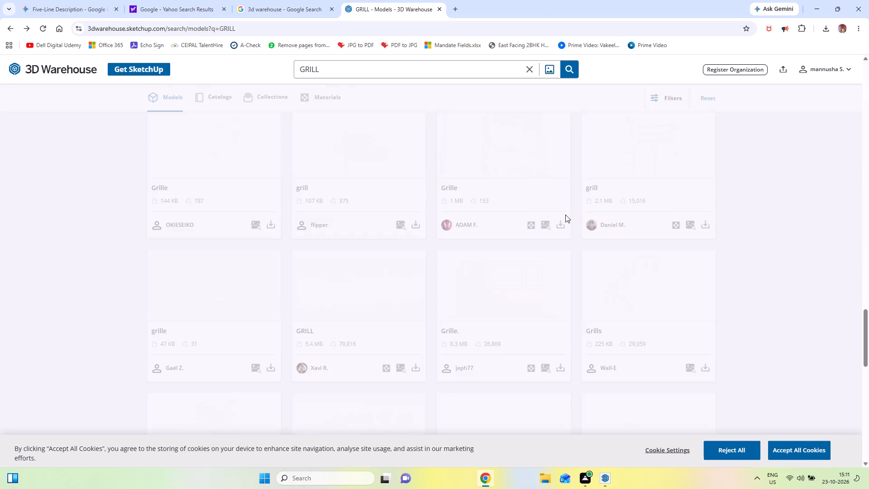
# Look through more of the grill results, coming back up to the wrought-iron Grille railing.
pyautogui.scroll(-4, 691, 396)
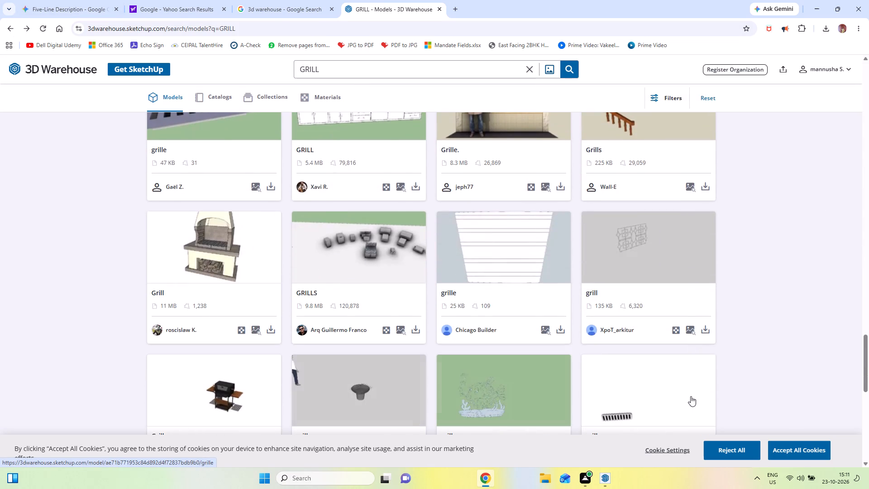
pyautogui.scroll(-3, 691, 396)
pyautogui.scroll(6, 691, 396)
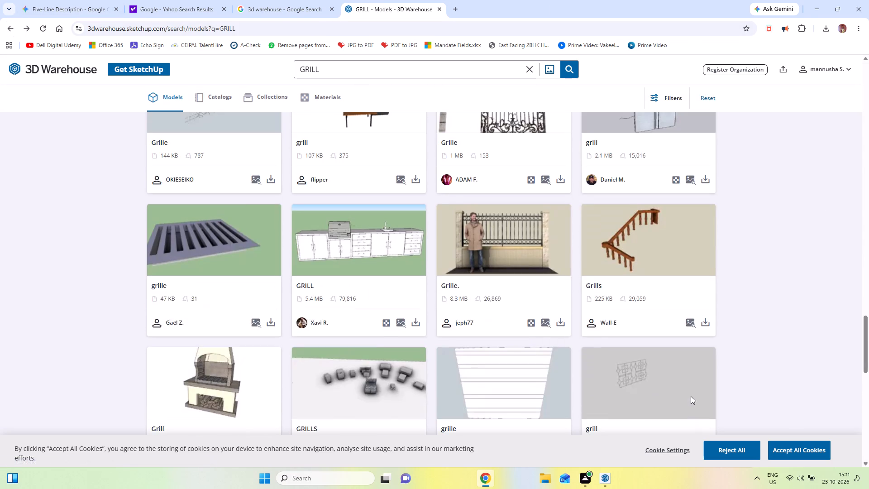
pyautogui.scroll(13, 691, 396)
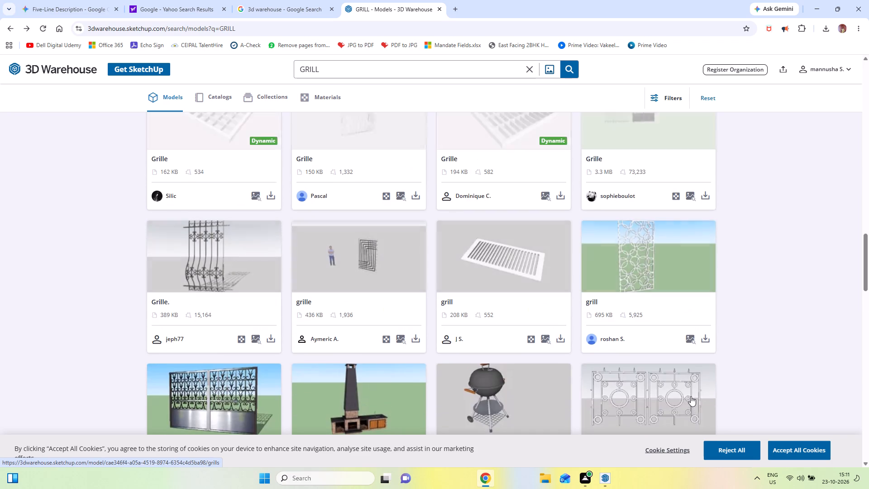
pyautogui.scroll(9, 691, 396)
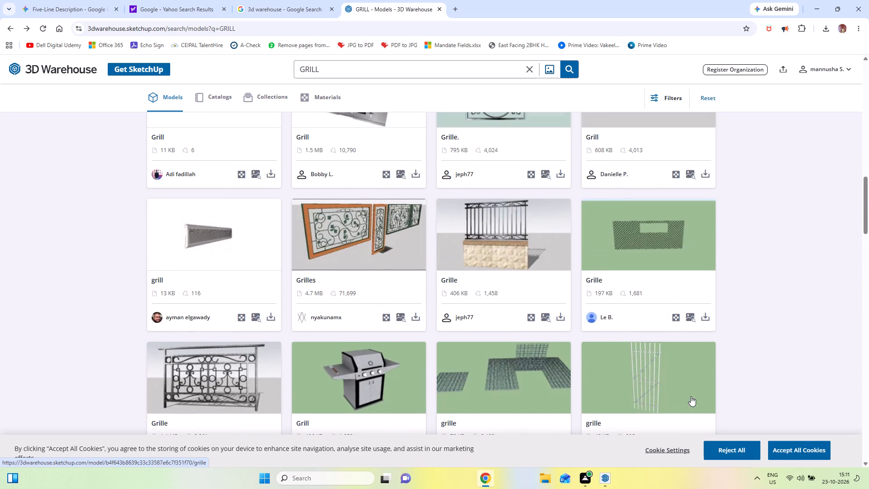
pyautogui.scroll(8, 691, 396)
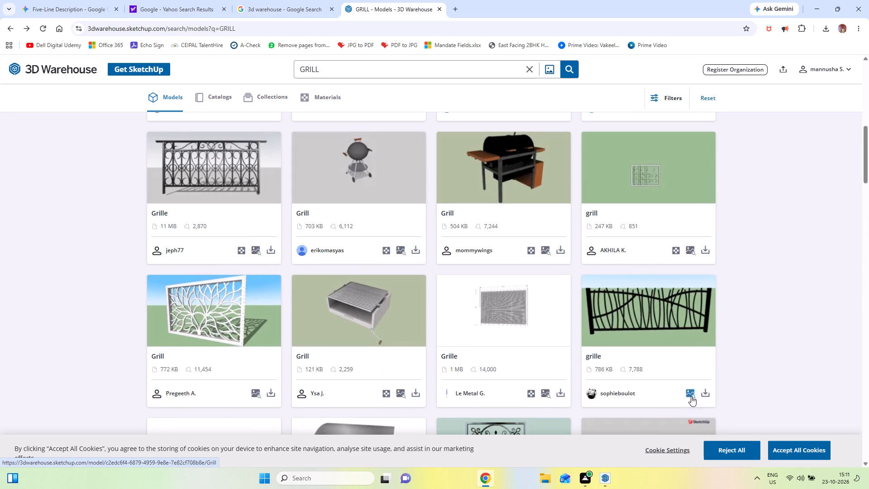
# Download the 11 MB wrought-iron Grille railing model as a SketchUp file.
pyautogui.click(269, 252)
pyautogui.click(294, 273)
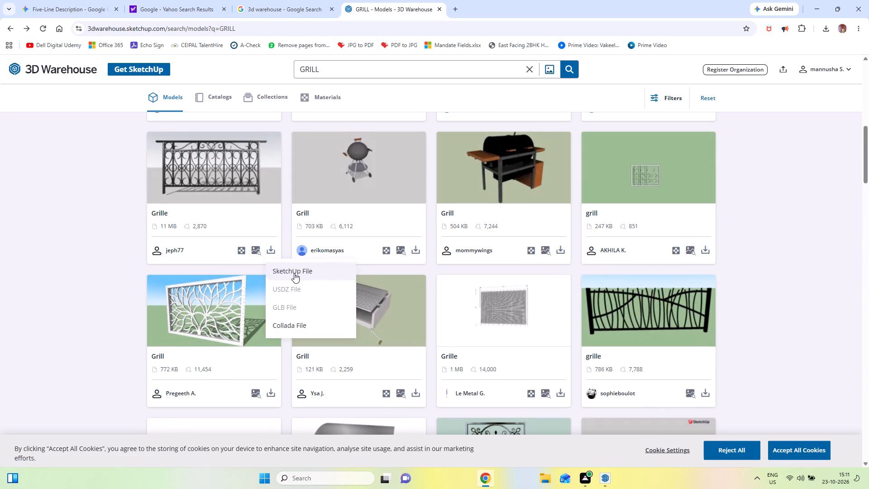
# Switch back to SketchUp, import escalier+0 from Downloads, and place the railing at the left end of the upper balcony above the ground-floor window.
pyautogui.click(808, 4)
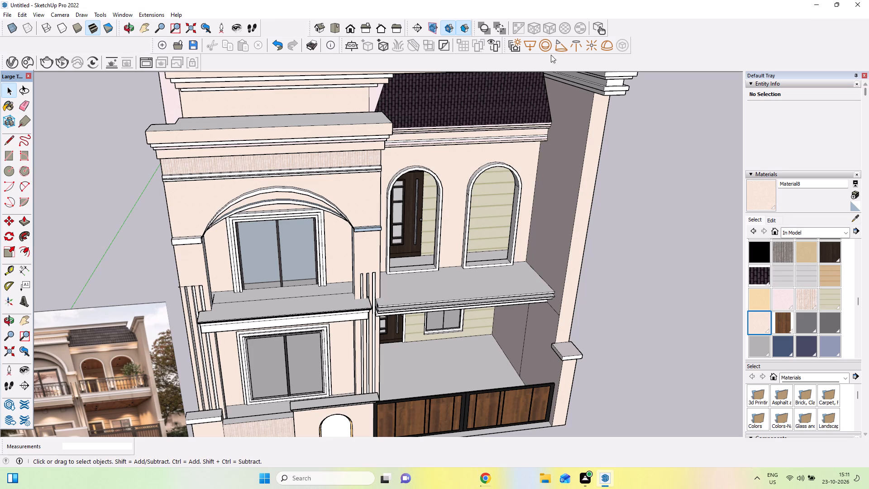
pyautogui.scroll(-7, 337, 223)
pyautogui.moveTo(391, 254); pyautogui.dragTo(373, 232, button='middle')
pyautogui.scroll(3, 331, 212)
pyautogui.moveTo(331, 212); pyautogui.dragTo(319, 228, button='middle')
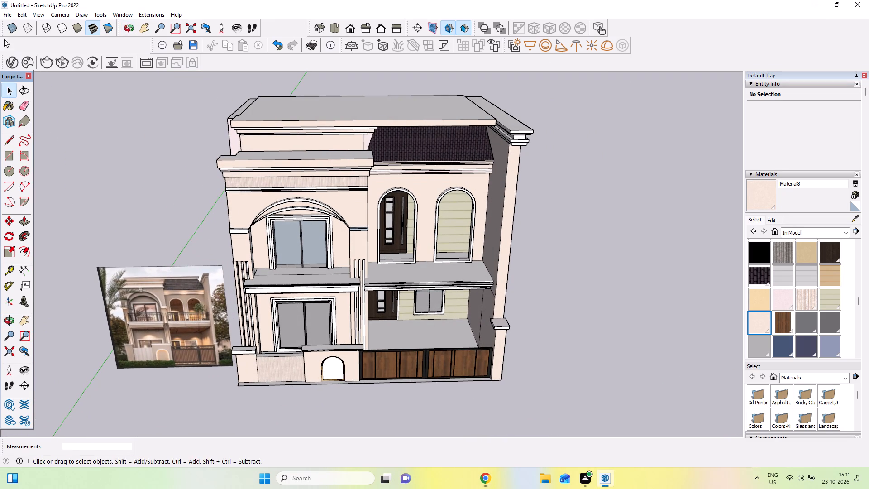
pyautogui.click(9, 13)
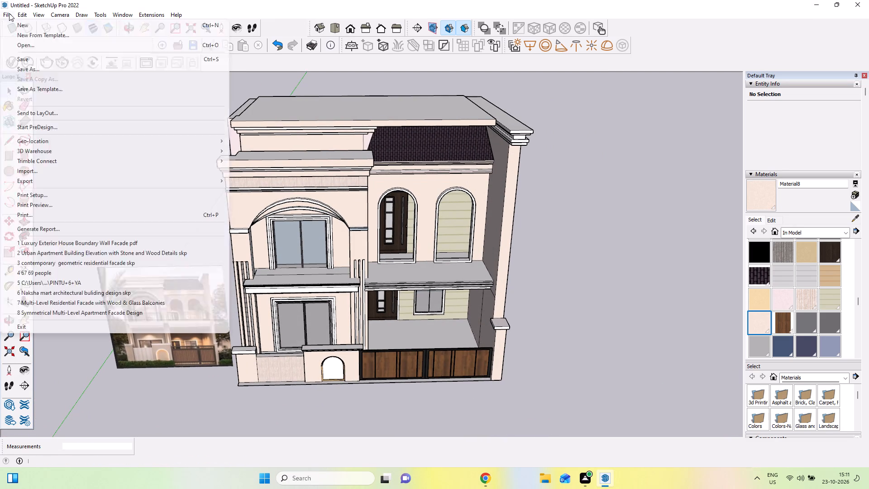
pyautogui.click(40, 171)
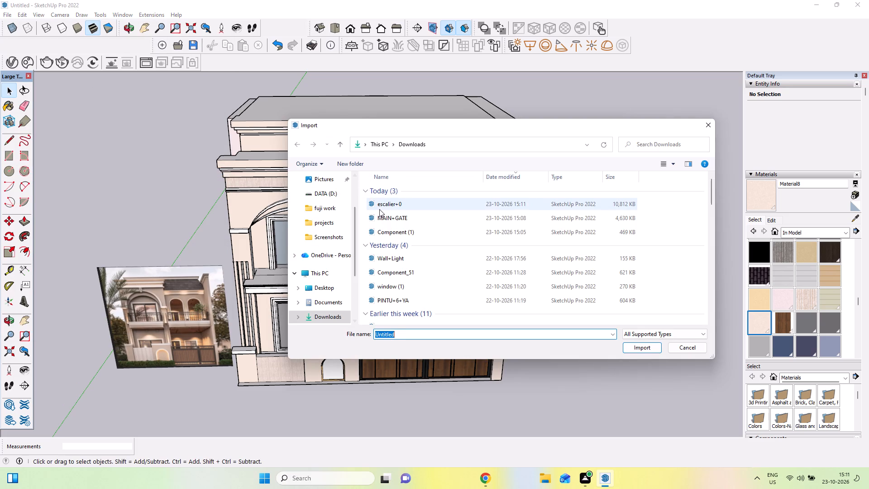
pyautogui.click(382, 205)
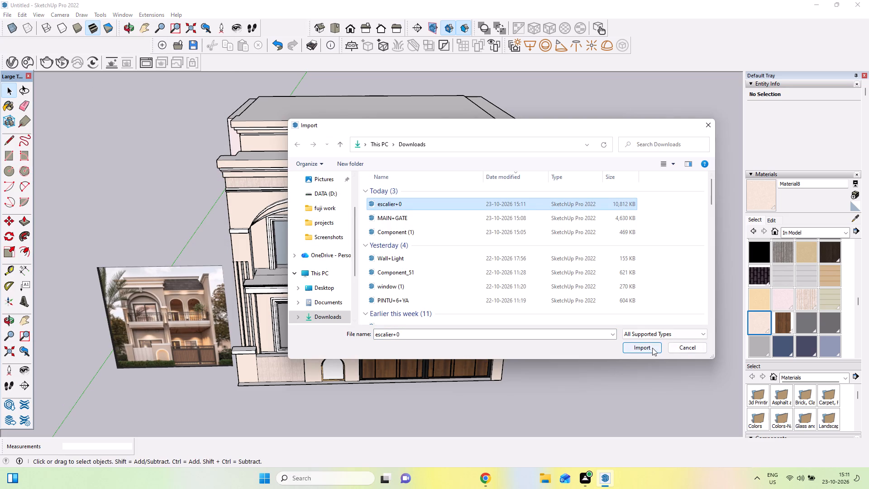
pyautogui.click(652, 348)
pyautogui.moveTo(270, 275); pyautogui.dragTo(281, 306, button='middle')
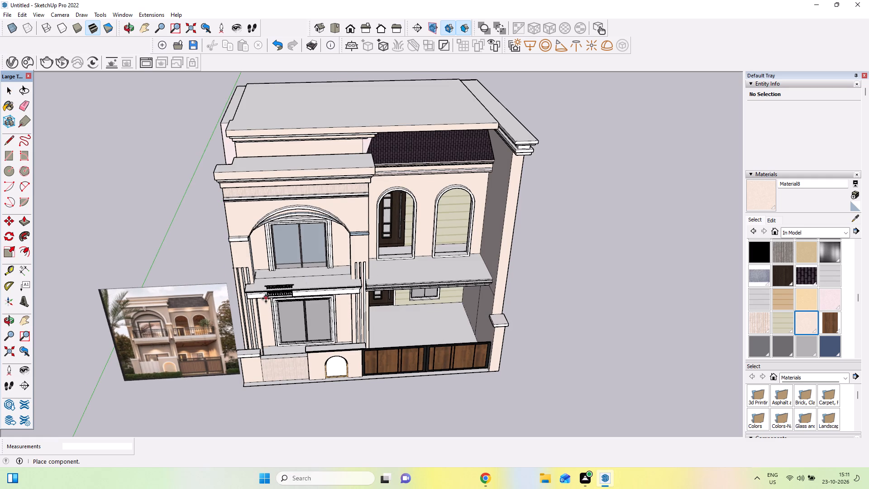
pyautogui.scroll(9, 266, 298)
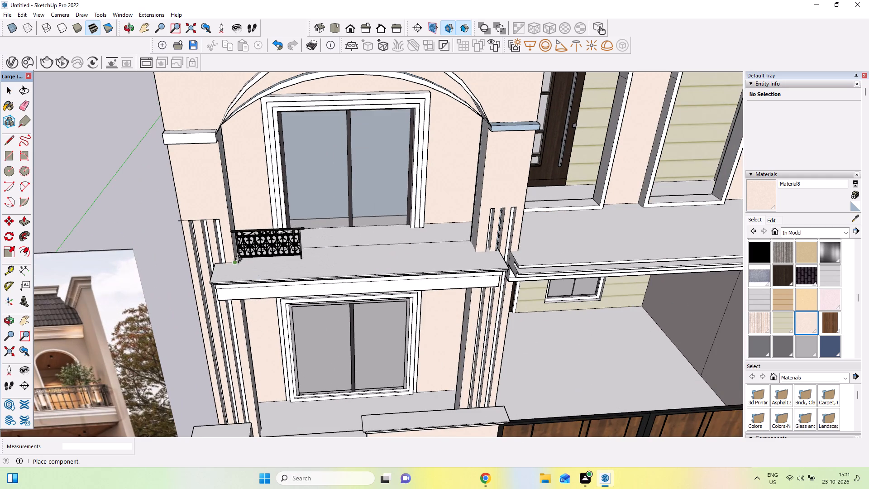
pyautogui.click(237, 259)
# Scale the railing about 3.58 times in length to span the balcony under the large arch, and 2.00 times in height.
pyautogui.moveTo(352, 267); pyautogui.dragTo(350, 273, button='middle')
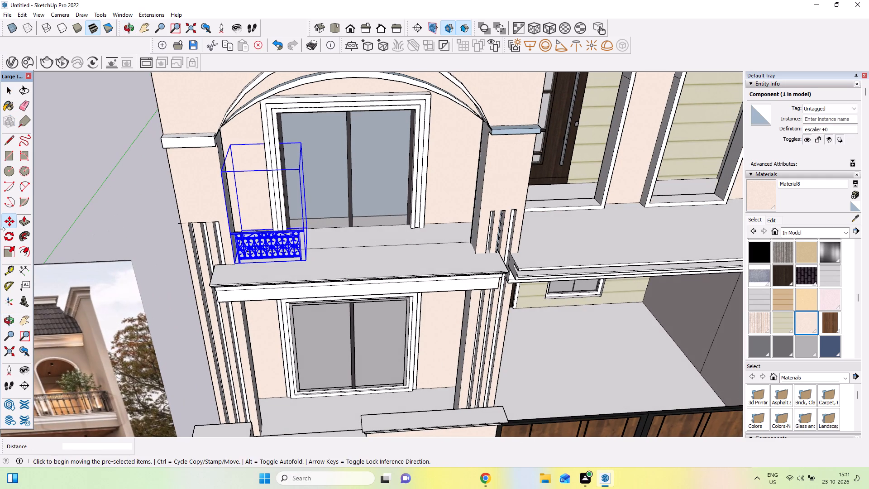
pyautogui.click(12, 250)
pyautogui.moveTo(328, 237); pyautogui.dragTo(256, 242, button='middle')
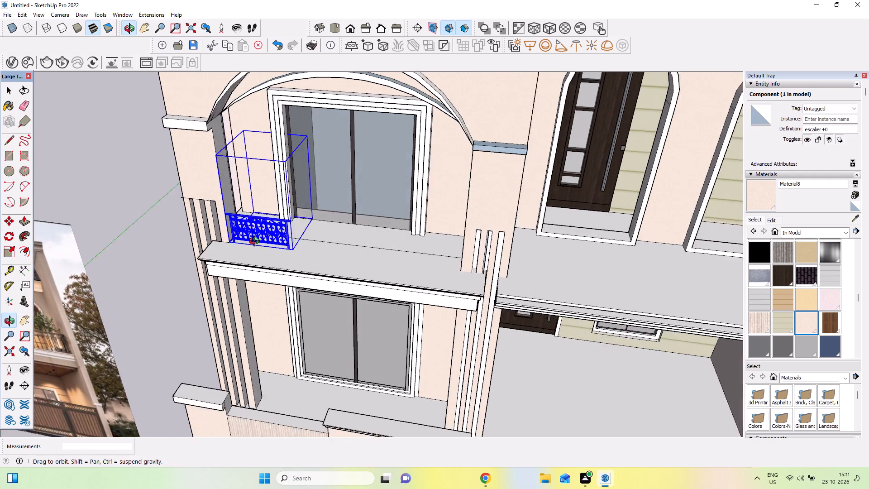
pyautogui.moveTo(256, 242); pyautogui.dragTo(194, 238, button='middle')
pyautogui.scroll(2, 319, 196)
pyautogui.moveTo(297, 181); pyautogui.dragTo(382, 226)
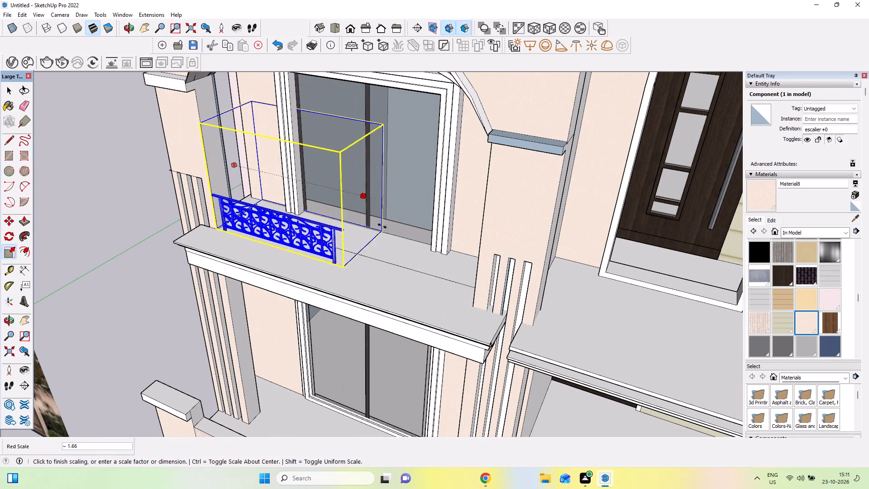
pyautogui.moveTo(382, 226); pyautogui.dragTo(494, 273)
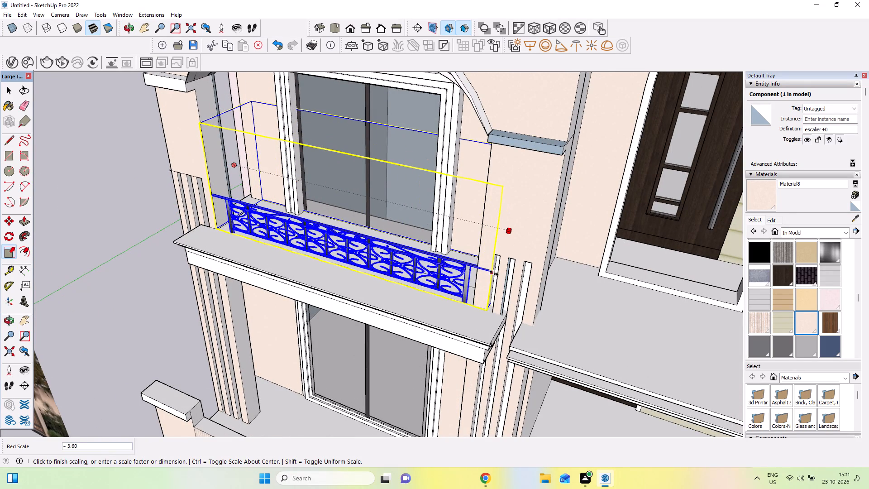
pyautogui.moveTo(494, 273); pyautogui.dragTo(495, 273)
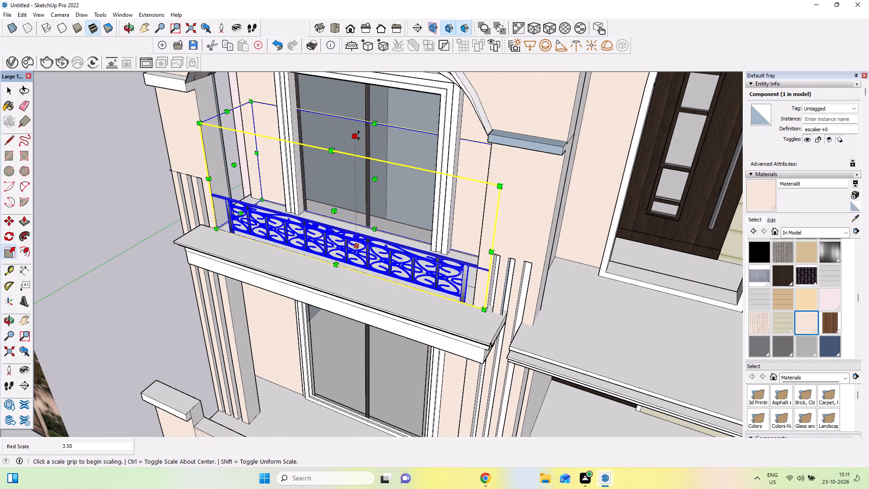
pyautogui.moveTo(358, 135); pyautogui.dragTo(355, 55)
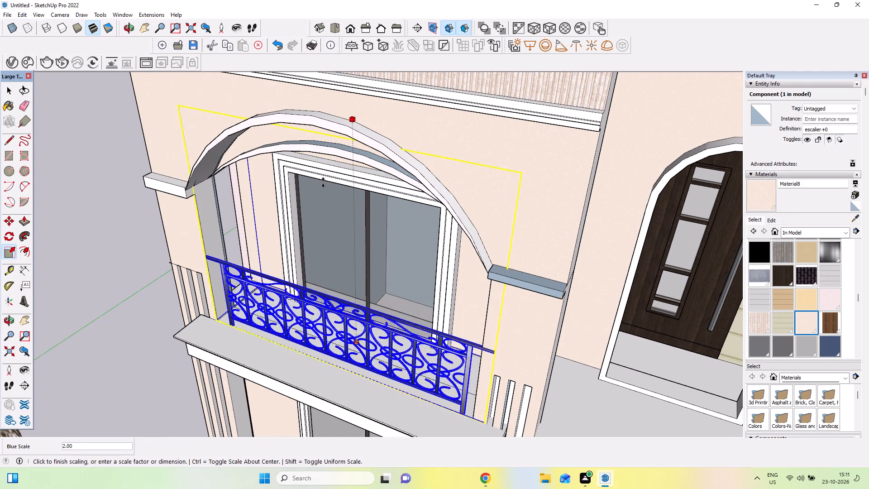
pyautogui.moveTo(334, 192); pyautogui.dragTo(334, 207)
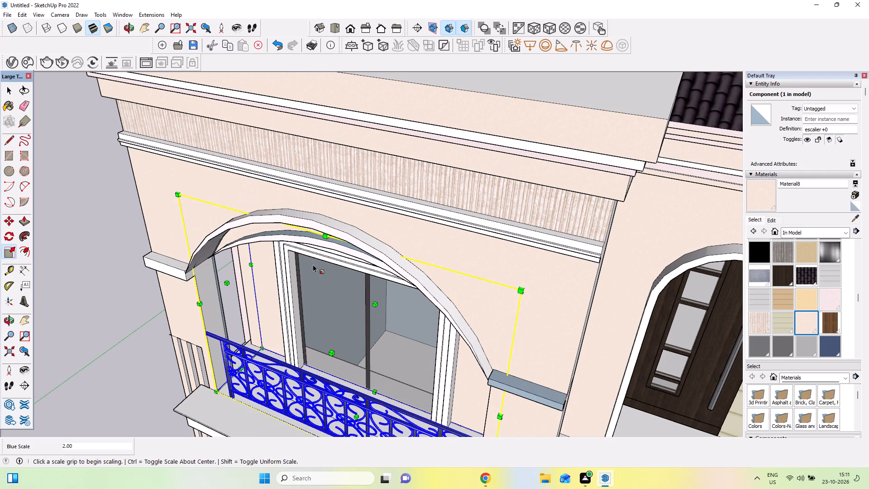
# Copy the scaled railing across to the neighbouring balcony in front of the two arched openings.
pyautogui.moveTo(237, 389); pyautogui.dragTo(286, 250, button='middle')
pyautogui.scroll(-13, 286, 250)
pyautogui.moveTo(342, 323); pyautogui.dragTo(378, 378, button='middle')
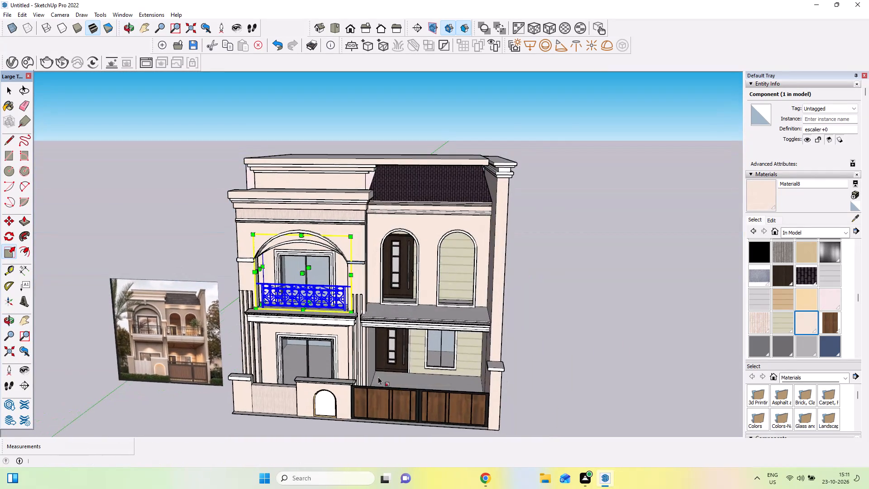
pyautogui.scroll(-1, 305, 361)
pyautogui.scroll(3, 308, 364)
pyautogui.moveTo(314, 370); pyautogui.dragTo(335, 413, button='middle')
pyautogui.moveTo(335, 407); pyautogui.dragTo(299, 393, button='middle')
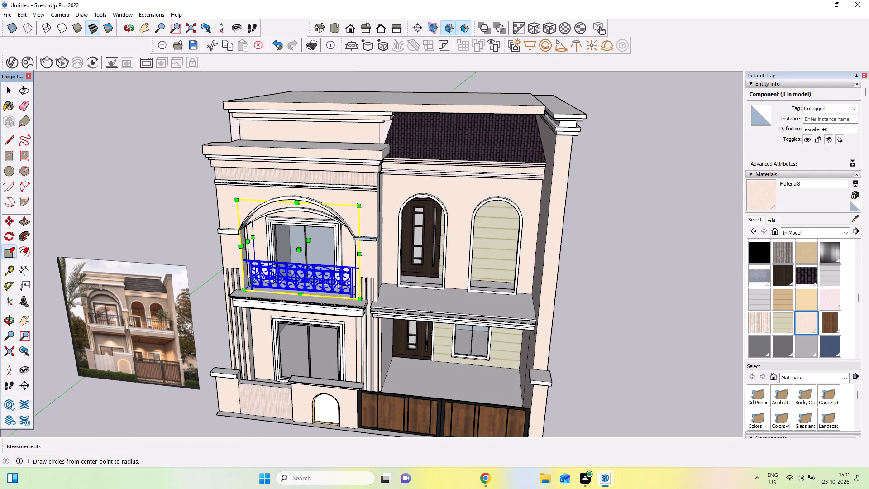
pyautogui.click(5, 217)
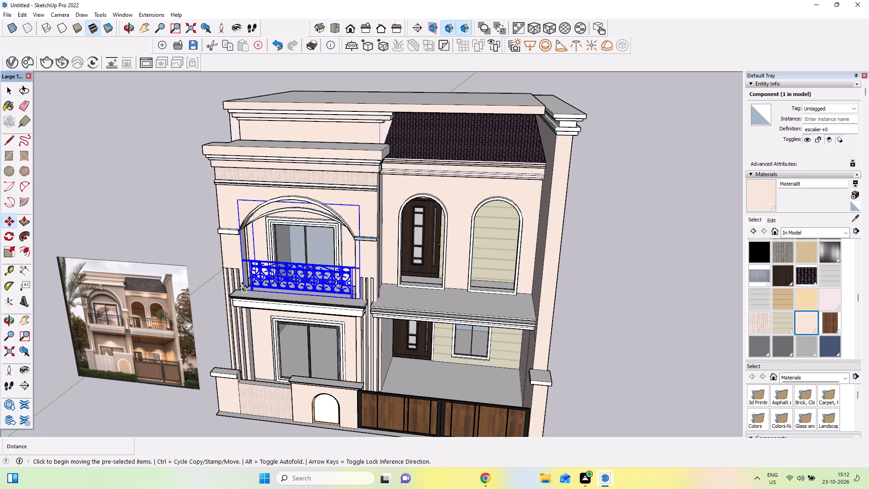
pyautogui.click(243, 286)
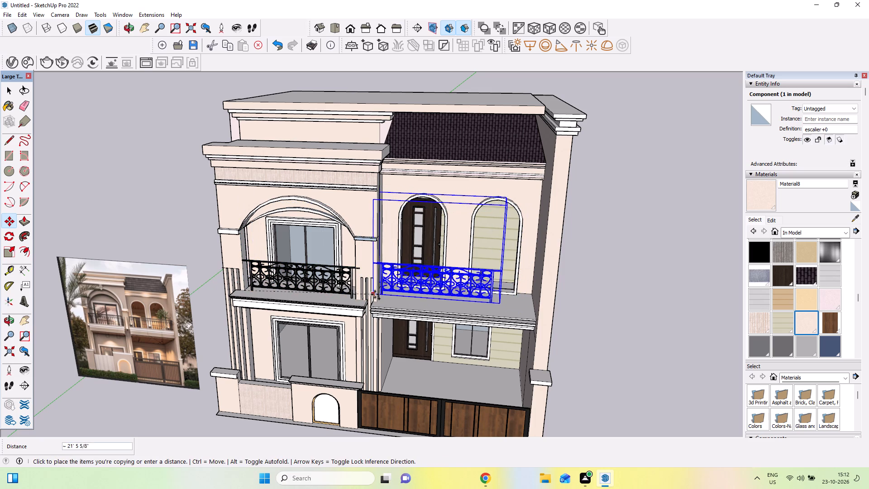
pyautogui.click(377, 297)
# Adjust the copied railing's position so its end meets the wall corner at the start of the second balcony.
pyautogui.scroll(6, 412, 278)
pyautogui.moveTo(380, 302); pyautogui.dragTo(348, 325, button='middle')
pyautogui.scroll(1, 344, 302)
pyautogui.scroll(-1, 344, 302)
pyautogui.scroll(1, 344, 302)
pyautogui.scroll(-1, 344, 302)
pyautogui.scroll(1, 344, 302)
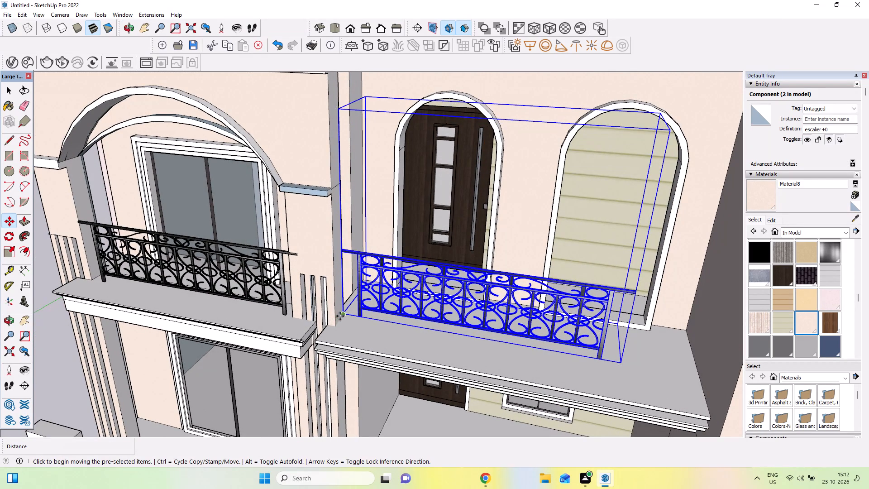
pyautogui.moveTo(340, 316); pyautogui.dragTo(338, 320)
# Stretch the copied railing lengthwise until it reaches the side wall at the far end of the second balcony.
pyautogui.scroll(-8, 349, 311)
pyautogui.moveTo(400, 344); pyautogui.dragTo(394, 297, button='middle')
pyautogui.scroll(3, 431, 304)
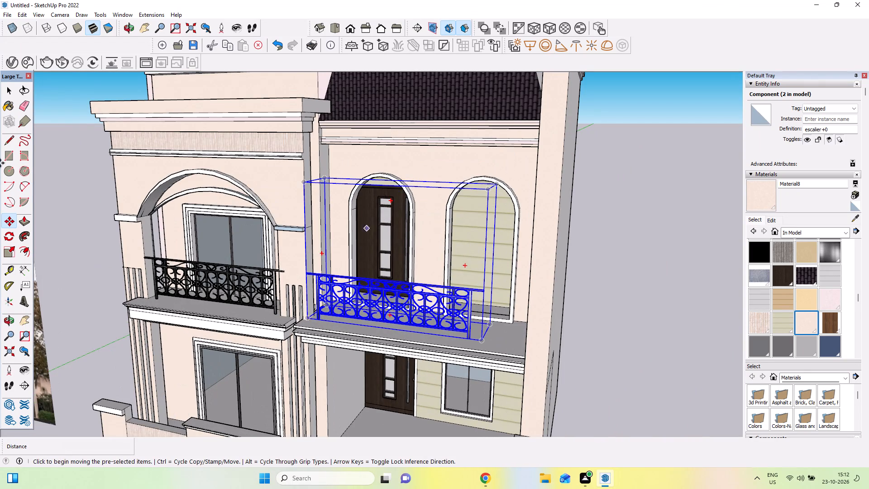
pyautogui.click(10, 247)
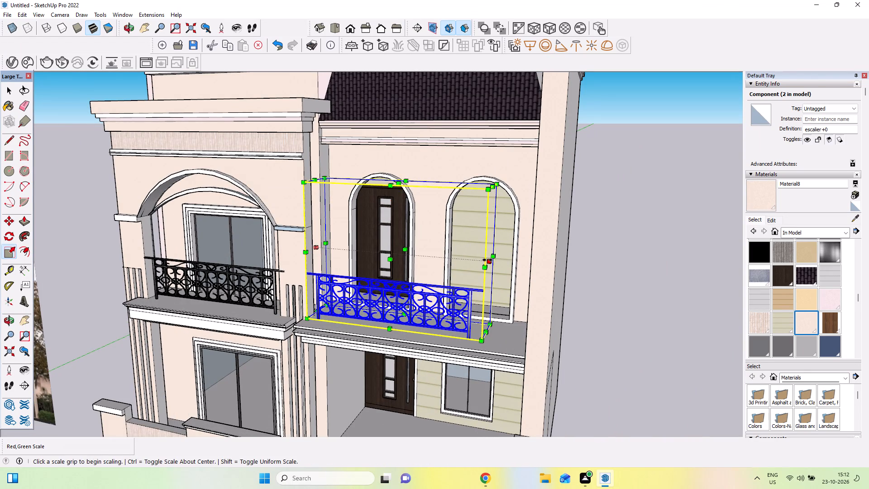
pyautogui.moveTo(488, 260); pyautogui.dragTo(537, 279)
# Clear the selection and examine the whole facade with both balcony railings from the front and from lower angles.
pyautogui.scroll(-3, 537, 279)
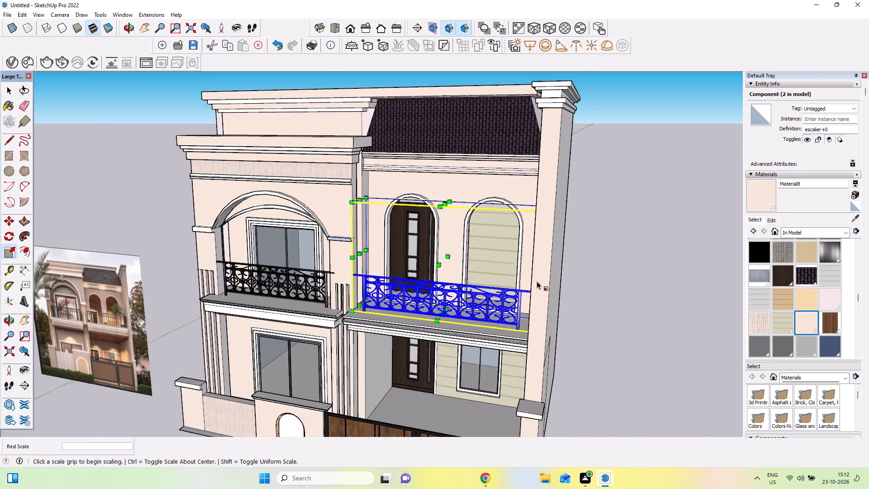
pyautogui.scroll(-1, 537, 281)
pyautogui.moveTo(511, 330); pyautogui.dragTo(553, 290, button='middle')
pyautogui.scroll(-5, 553, 290)
pyautogui.moveTo(548, 357); pyautogui.dragTo(551, 384, button='middle')
pyautogui.moveTo(552, 384); pyautogui.dragTo(553, 384, button='middle')
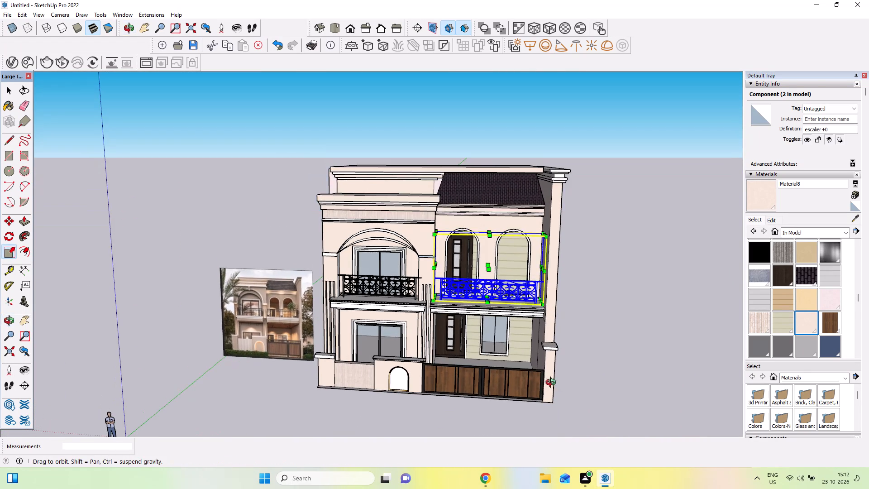
pyautogui.moveTo(553, 384); pyautogui.dragTo(557, 364, button='middle')
pyautogui.click(13, 89)
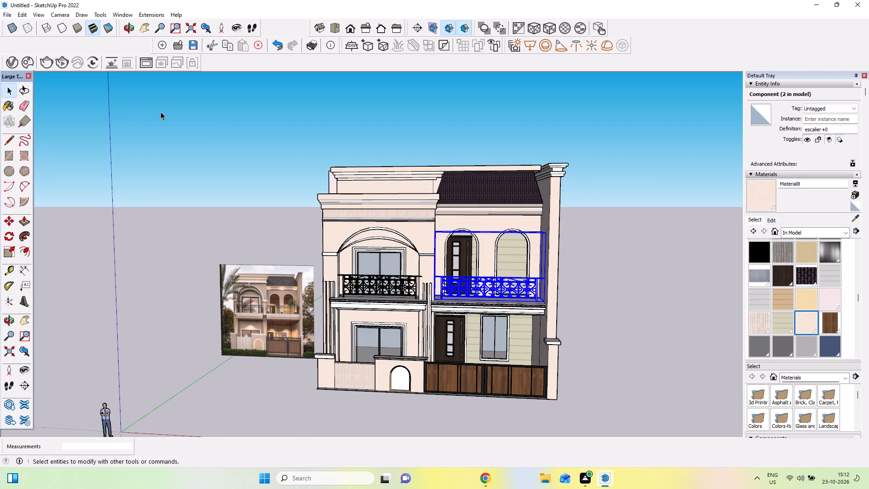
pyautogui.doubleClick(198, 134)
pyautogui.moveTo(509, 333); pyautogui.dragTo(497, 327, button='middle')
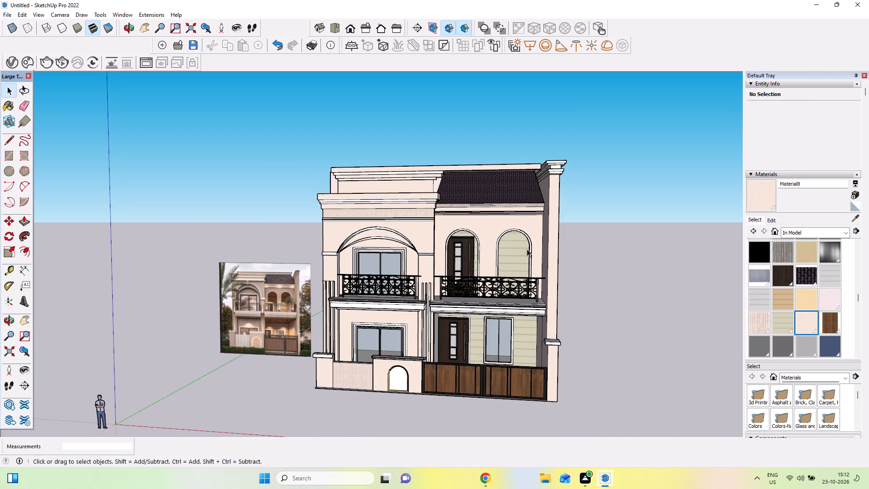
pyautogui.scroll(2, 530, 246)
pyautogui.moveTo(526, 273); pyautogui.dragTo(538, 229, button='middle')
pyautogui.scroll(-1, 538, 229)
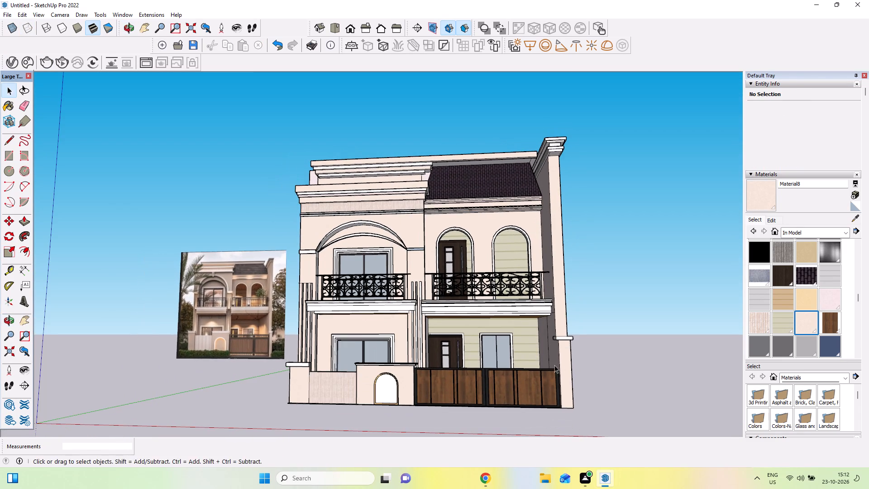
pyautogui.moveTo(571, 365); pyautogui.dragTo(584, 358, button='middle')
pyautogui.scroll(1, 584, 358)
pyautogui.scroll(-3, 584, 354)
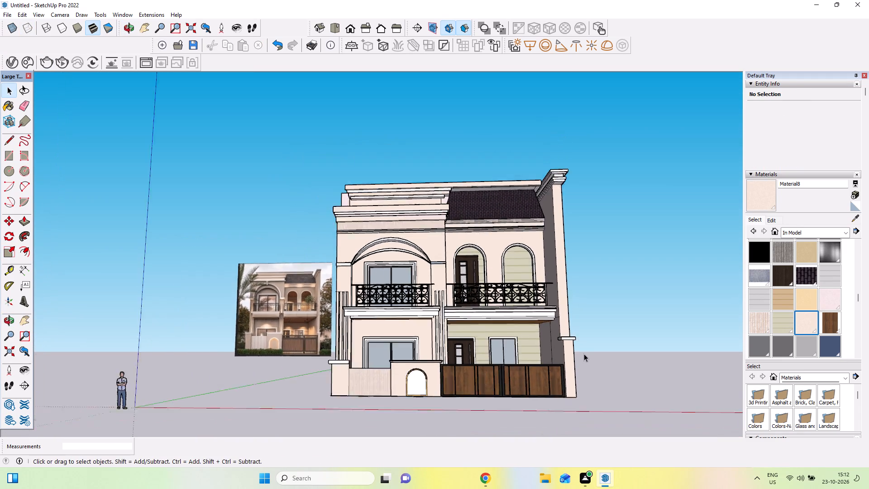
# Draw a ground rectangle about 84' by 103' beneath the house, extending beyond its footprint.
pyautogui.scroll(-6, 584, 354)
pyautogui.moveTo(584, 348); pyautogui.dragTo(586, 189, button='middle')
pyautogui.scroll(-6, 586, 189)
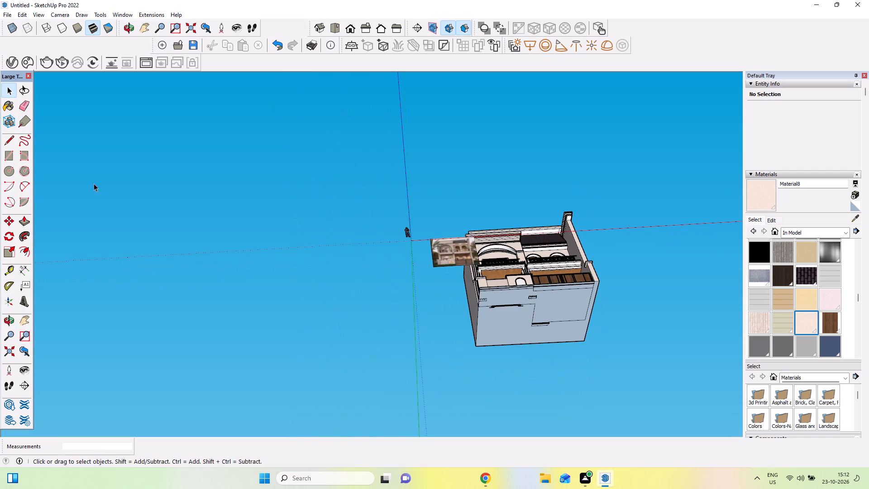
pyautogui.click(9, 153)
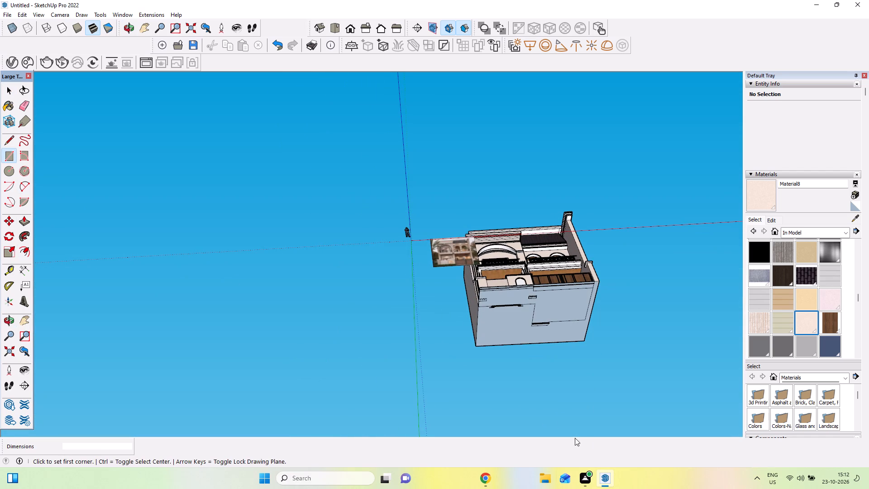
pyautogui.moveTo(446, 399); pyautogui.dragTo(664, 235)
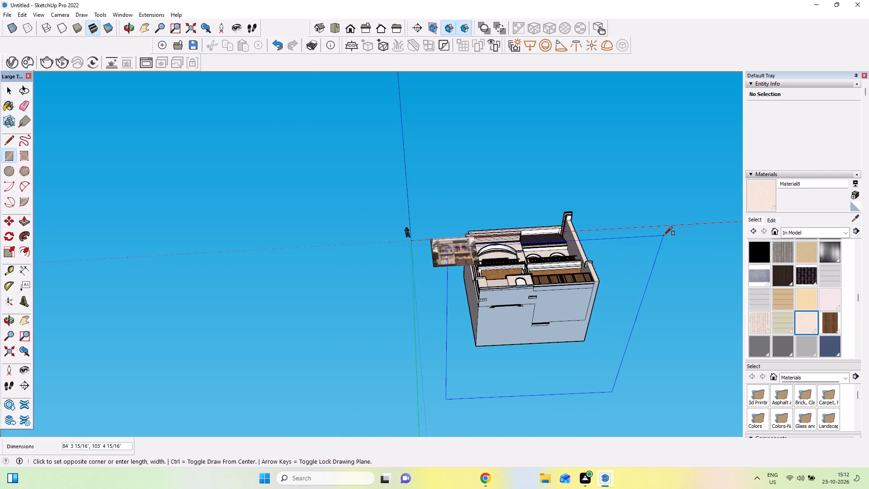
pyautogui.moveTo(664, 235); pyautogui.dragTo(661, 231)
# Examine the new ground plane around the house and compare the front area with the reference photo.
pyautogui.moveTo(448, 227); pyautogui.dragTo(230, 382, button='middle')
pyautogui.scroll(-4, 233, 370)
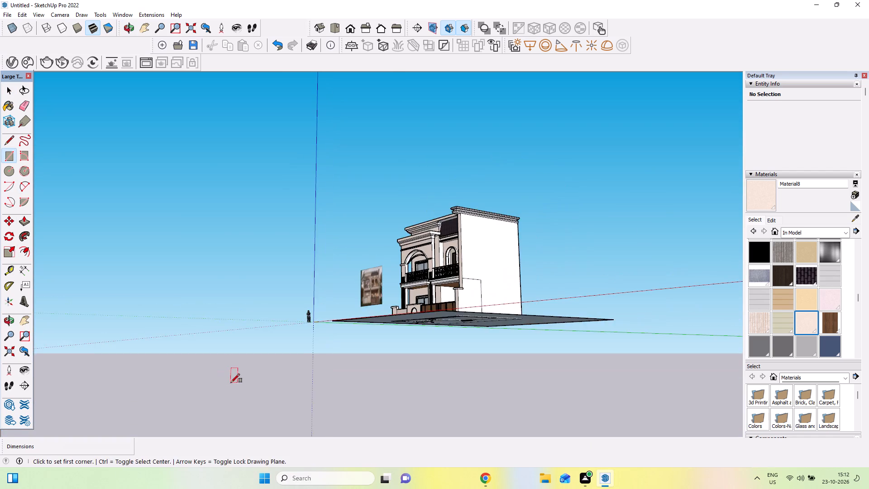
pyautogui.scroll(-4, 231, 383)
pyautogui.moveTo(427, 280); pyautogui.dragTo(668, 386, button='middle')
pyautogui.scroll(7, 283, 260)
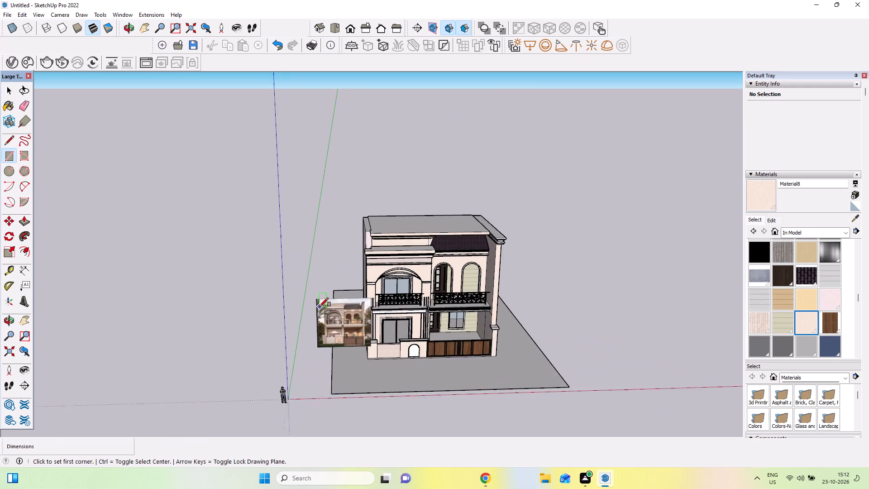
pyautogui.moveTo(378, 324); pyautogui.dragTo(376, 314, button='middle')
pyautogui.scroll(-1, 359, 352)
pyautogui.scroll(9, 359, 352)
pyautogui.scroll(-1, 357, 349)
pyautogui.scroll(4, 357, 349)
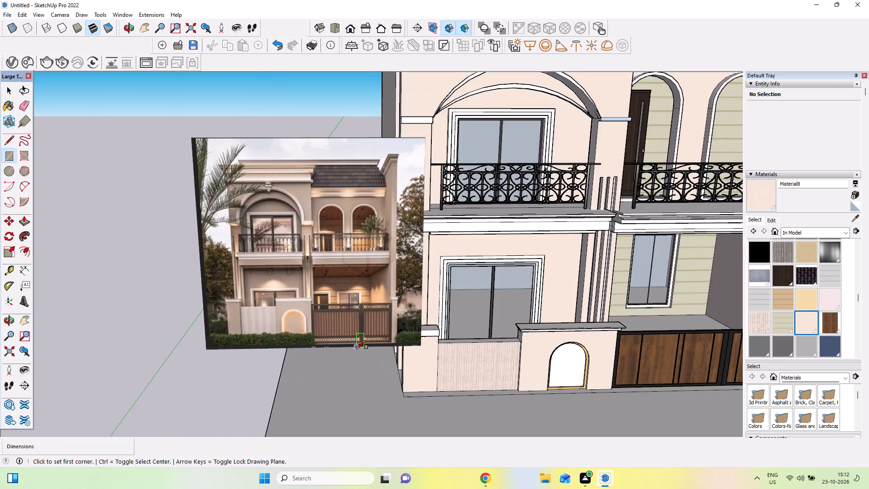
pyautogui.scroll(3, 357, 349)
pyautogui.scroll(-7, 357, 349)
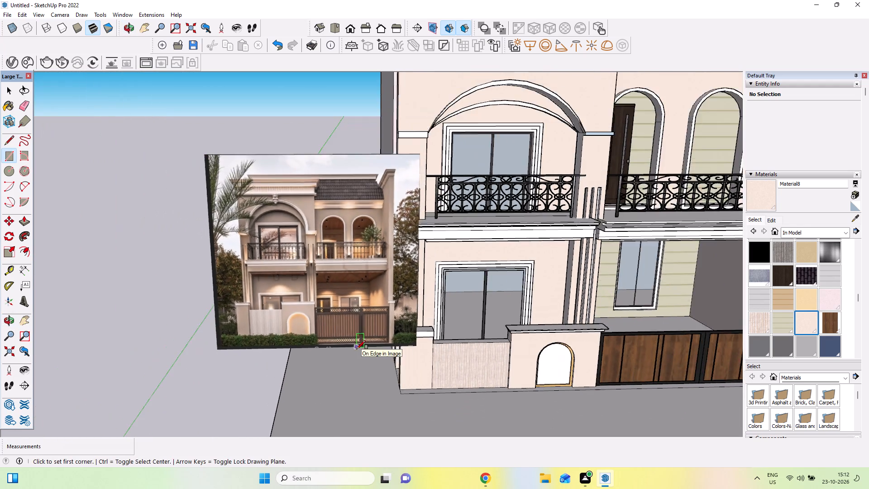
pyautogui.scroll(-14, 357, 349)
pyautogui.scroll(-2, 806, 288)
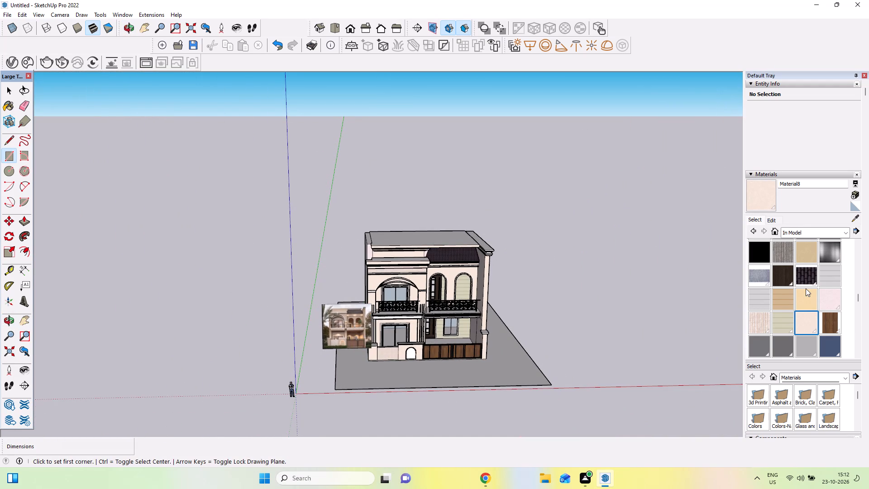
# Paint the ground plane around the house with Grass Dark Green from the Landscaping, Fencing and Vegetation materials.
pyautogui.scroll(3, 815, 287)
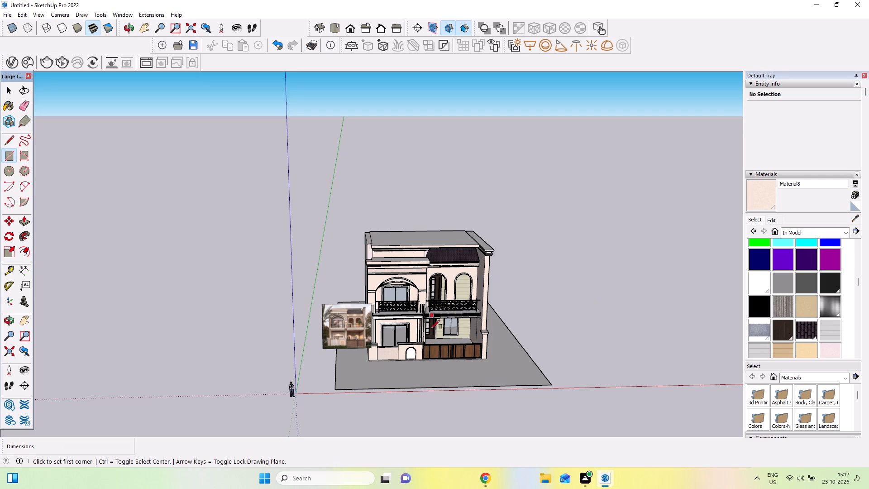
pyautogui.scroll(1, 430, 334)
pyautogui.scroll(-1, 430, 336)
pyautogui.scroll(7, 430, 339)
pyautogui.moveTo(448, 375); pyautogui.dragTo(462, 397, button='middle')
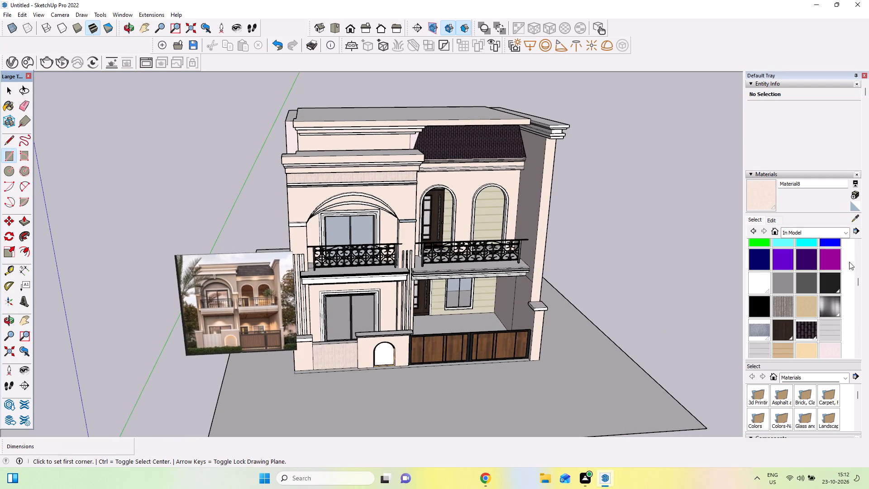
pyautogui.click(831, 235)
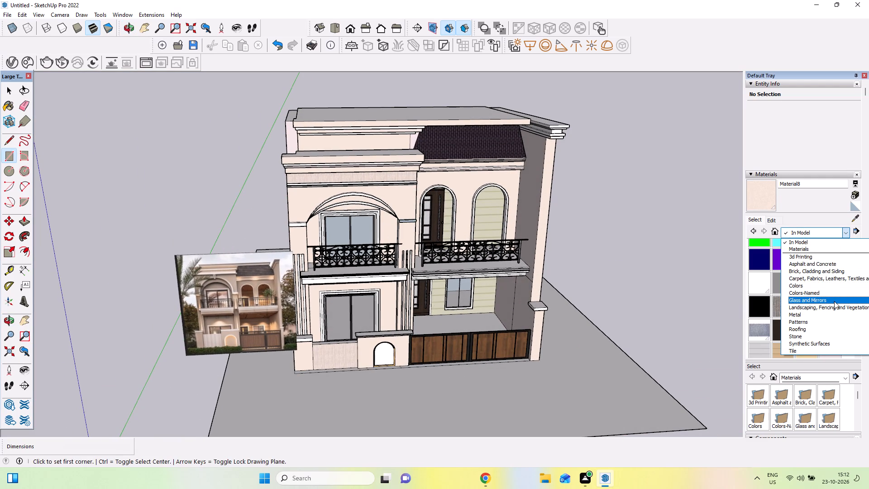
pyautogui.click(835, 308)
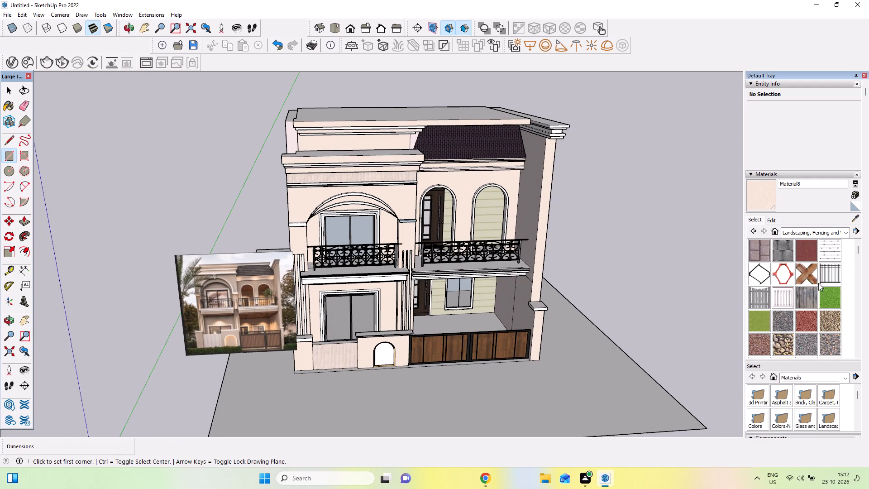
pyautogui.click(823, 288)
pyautogui.click(501, 393)
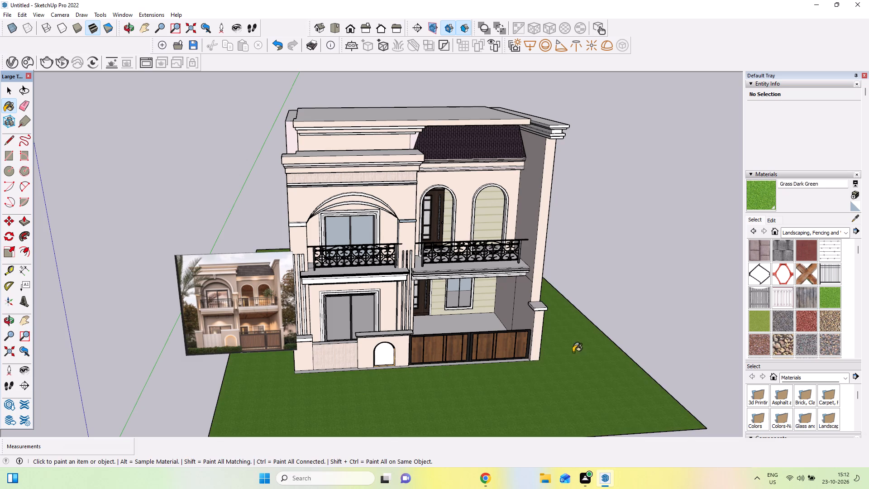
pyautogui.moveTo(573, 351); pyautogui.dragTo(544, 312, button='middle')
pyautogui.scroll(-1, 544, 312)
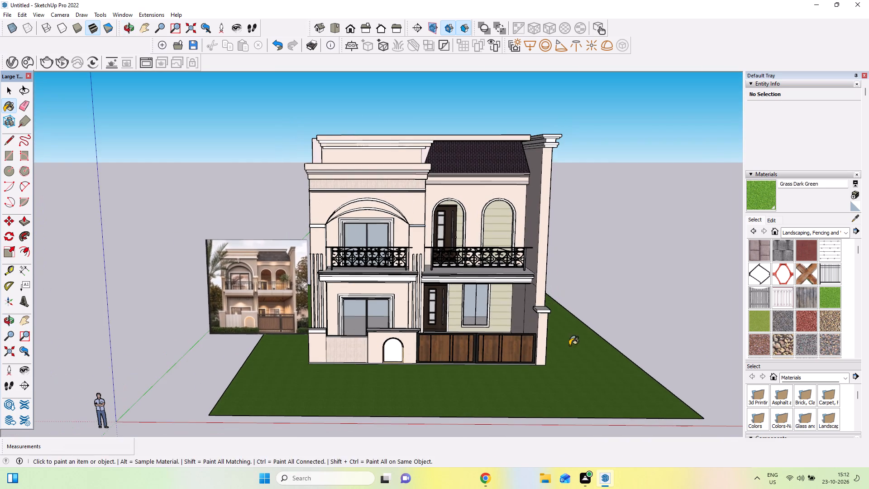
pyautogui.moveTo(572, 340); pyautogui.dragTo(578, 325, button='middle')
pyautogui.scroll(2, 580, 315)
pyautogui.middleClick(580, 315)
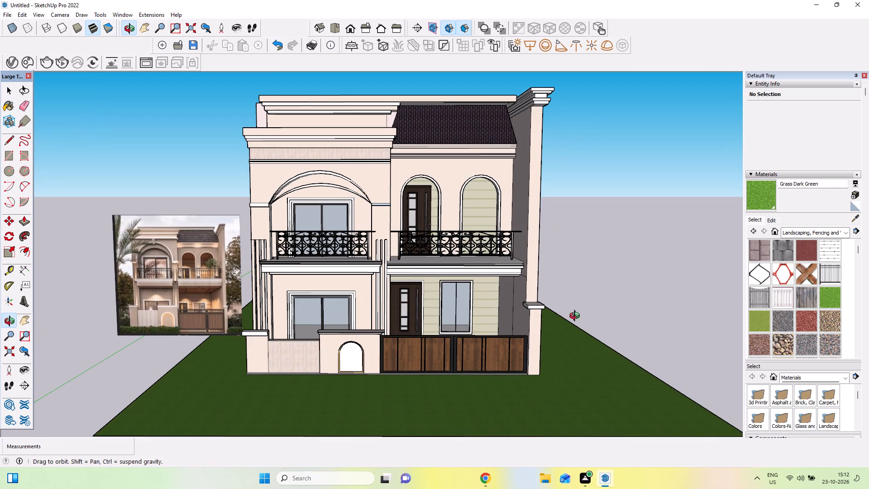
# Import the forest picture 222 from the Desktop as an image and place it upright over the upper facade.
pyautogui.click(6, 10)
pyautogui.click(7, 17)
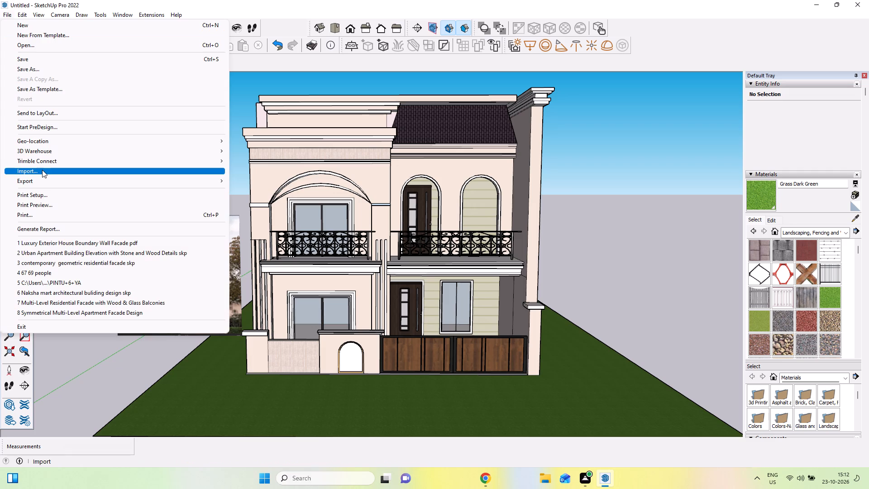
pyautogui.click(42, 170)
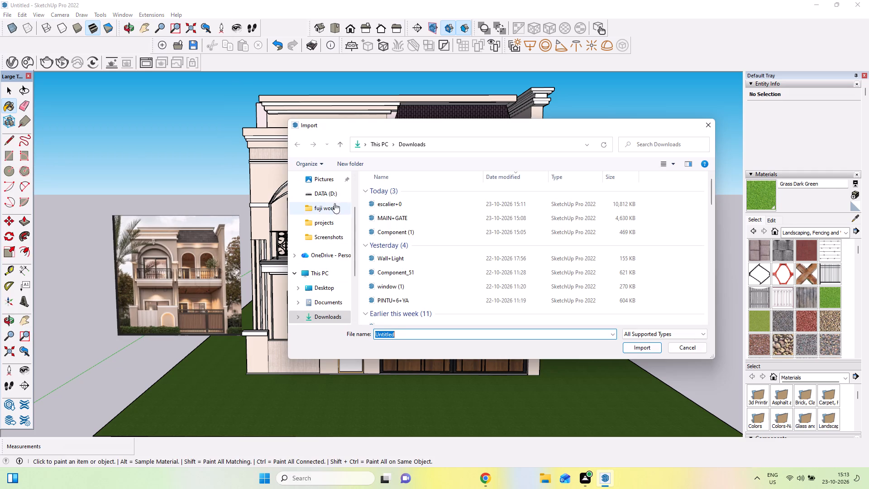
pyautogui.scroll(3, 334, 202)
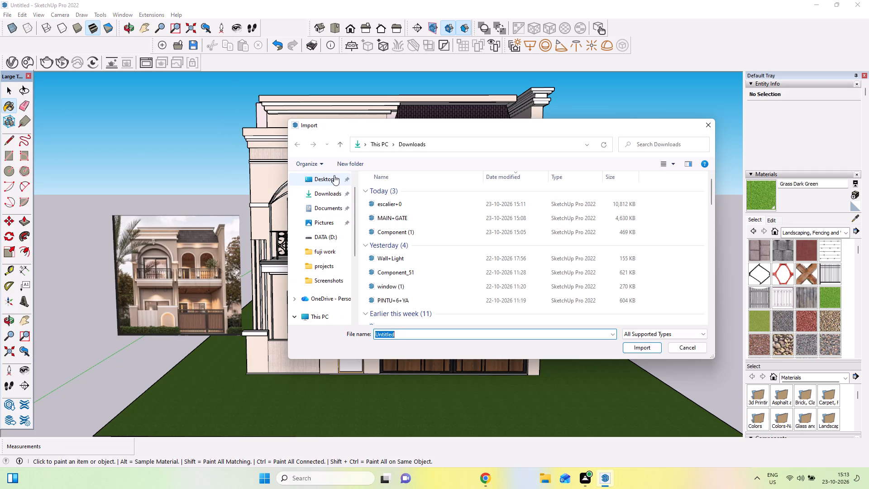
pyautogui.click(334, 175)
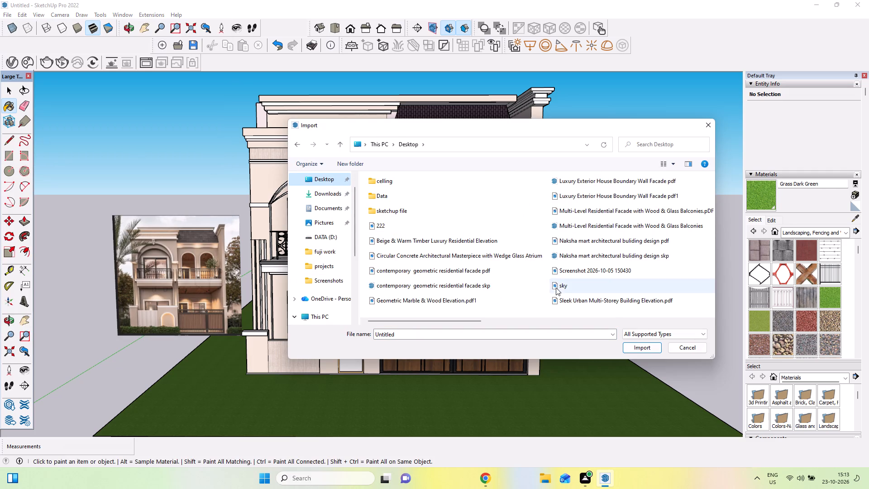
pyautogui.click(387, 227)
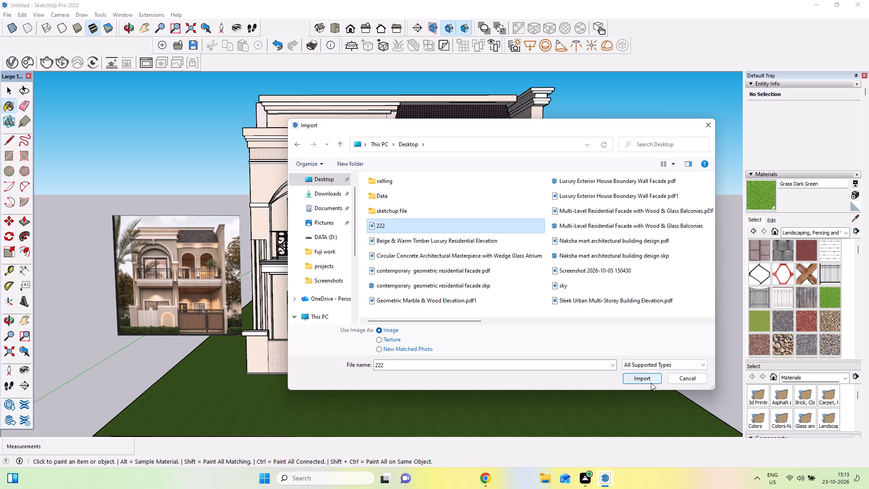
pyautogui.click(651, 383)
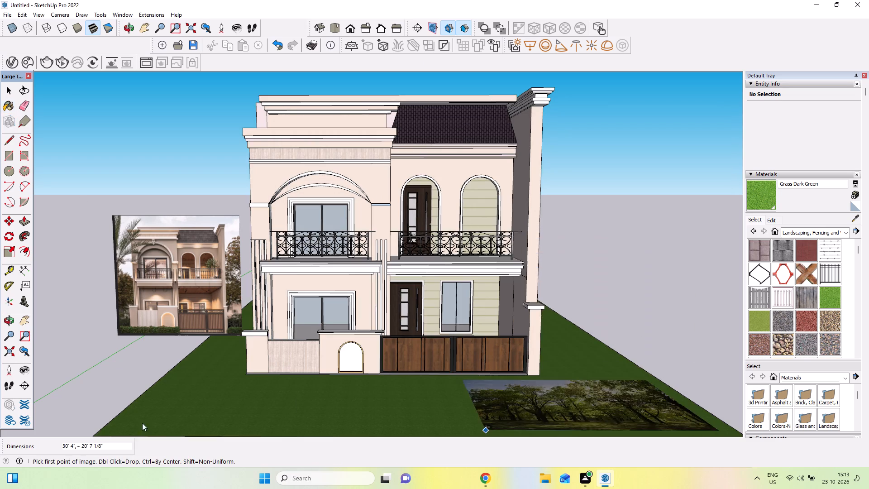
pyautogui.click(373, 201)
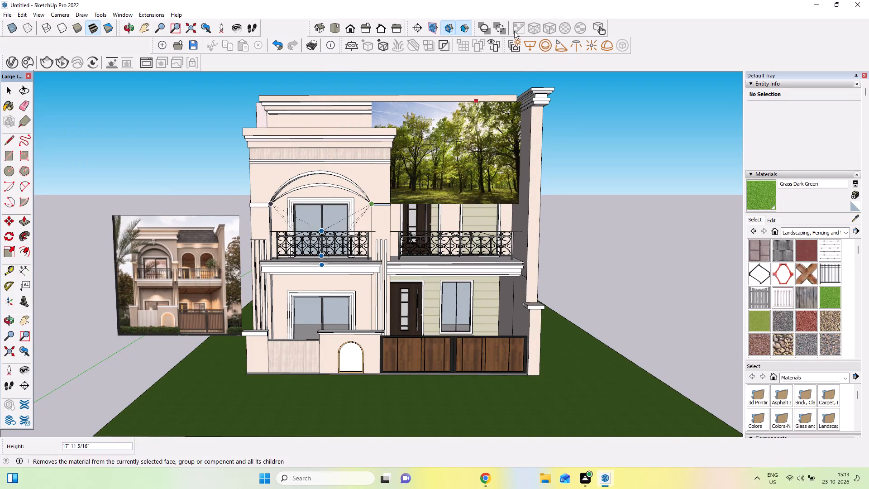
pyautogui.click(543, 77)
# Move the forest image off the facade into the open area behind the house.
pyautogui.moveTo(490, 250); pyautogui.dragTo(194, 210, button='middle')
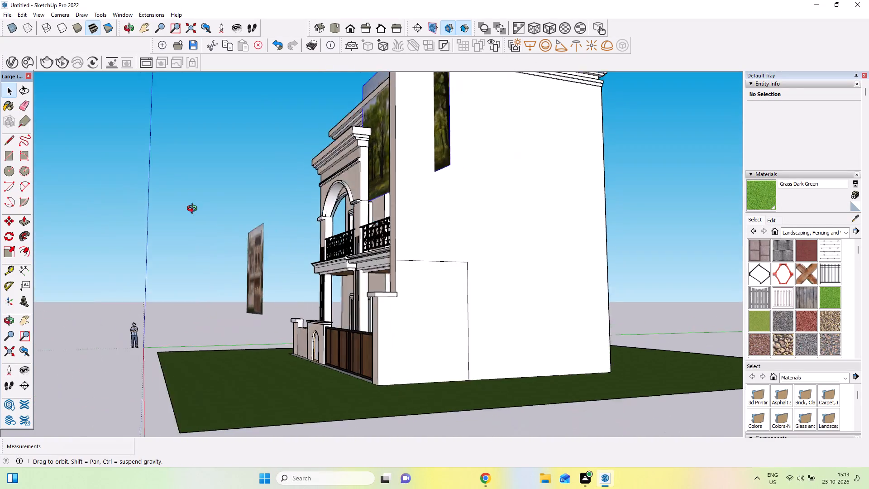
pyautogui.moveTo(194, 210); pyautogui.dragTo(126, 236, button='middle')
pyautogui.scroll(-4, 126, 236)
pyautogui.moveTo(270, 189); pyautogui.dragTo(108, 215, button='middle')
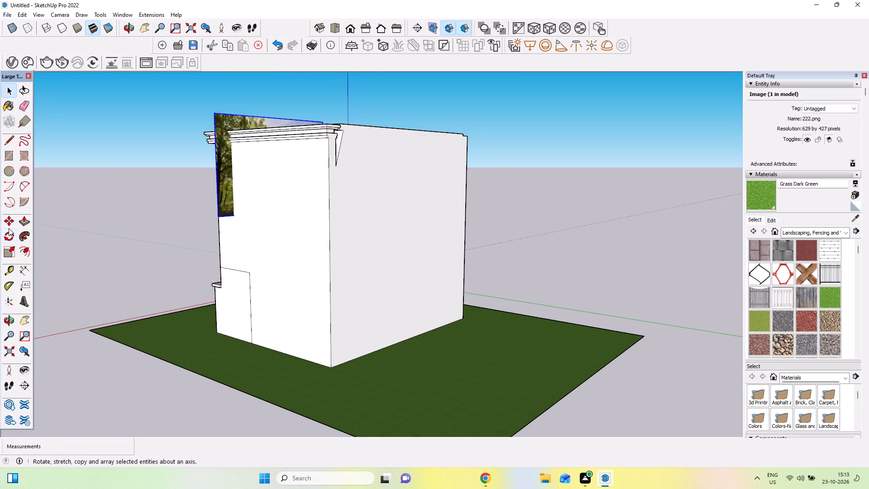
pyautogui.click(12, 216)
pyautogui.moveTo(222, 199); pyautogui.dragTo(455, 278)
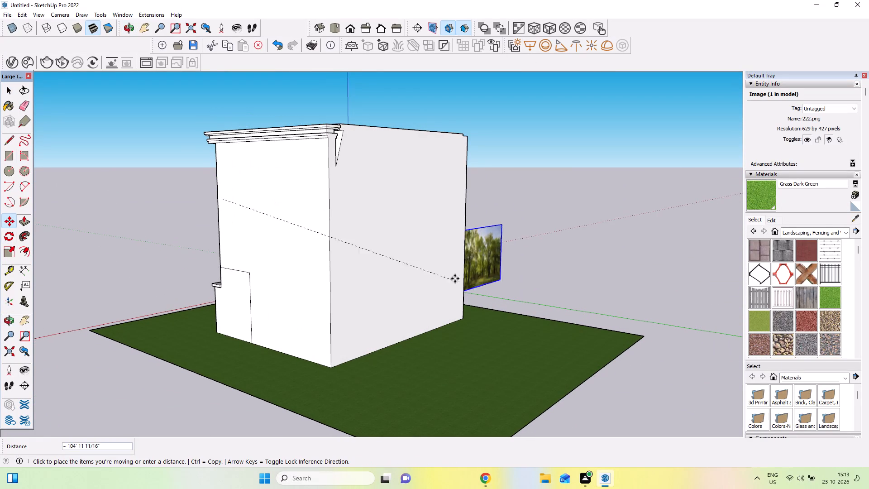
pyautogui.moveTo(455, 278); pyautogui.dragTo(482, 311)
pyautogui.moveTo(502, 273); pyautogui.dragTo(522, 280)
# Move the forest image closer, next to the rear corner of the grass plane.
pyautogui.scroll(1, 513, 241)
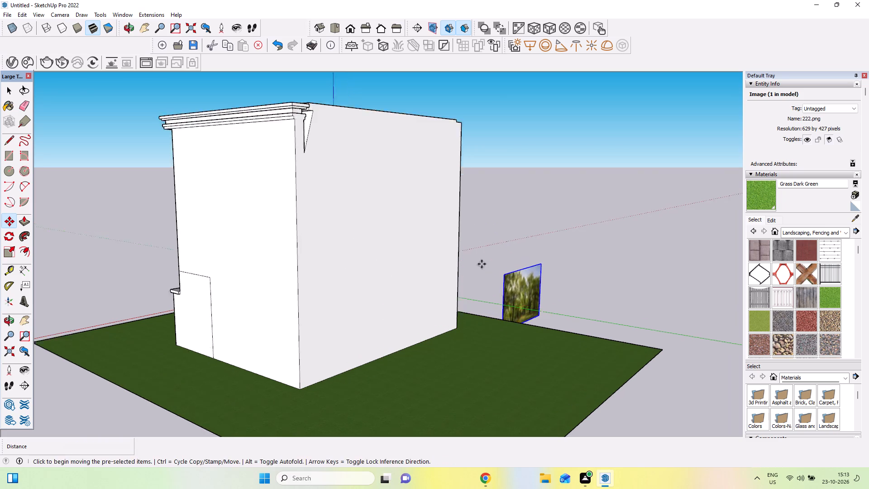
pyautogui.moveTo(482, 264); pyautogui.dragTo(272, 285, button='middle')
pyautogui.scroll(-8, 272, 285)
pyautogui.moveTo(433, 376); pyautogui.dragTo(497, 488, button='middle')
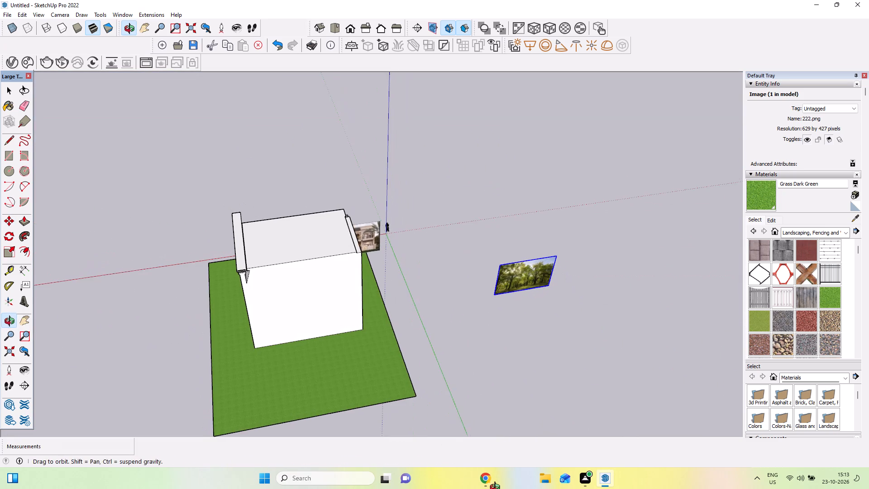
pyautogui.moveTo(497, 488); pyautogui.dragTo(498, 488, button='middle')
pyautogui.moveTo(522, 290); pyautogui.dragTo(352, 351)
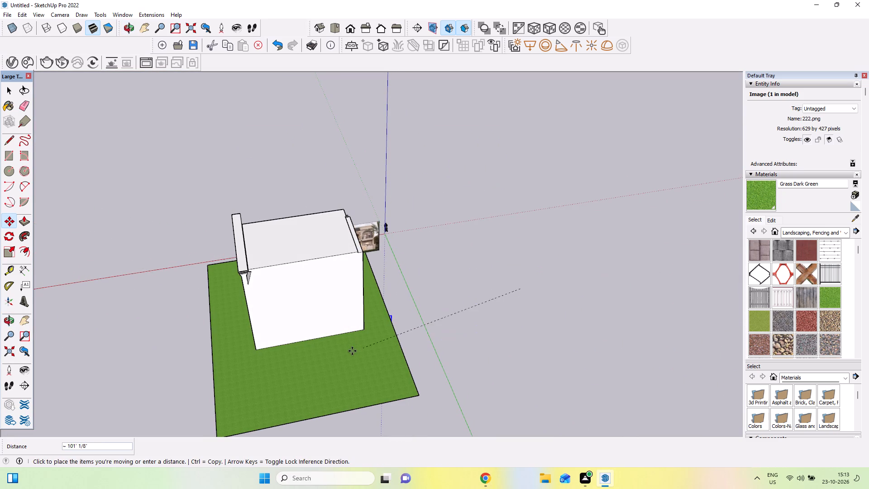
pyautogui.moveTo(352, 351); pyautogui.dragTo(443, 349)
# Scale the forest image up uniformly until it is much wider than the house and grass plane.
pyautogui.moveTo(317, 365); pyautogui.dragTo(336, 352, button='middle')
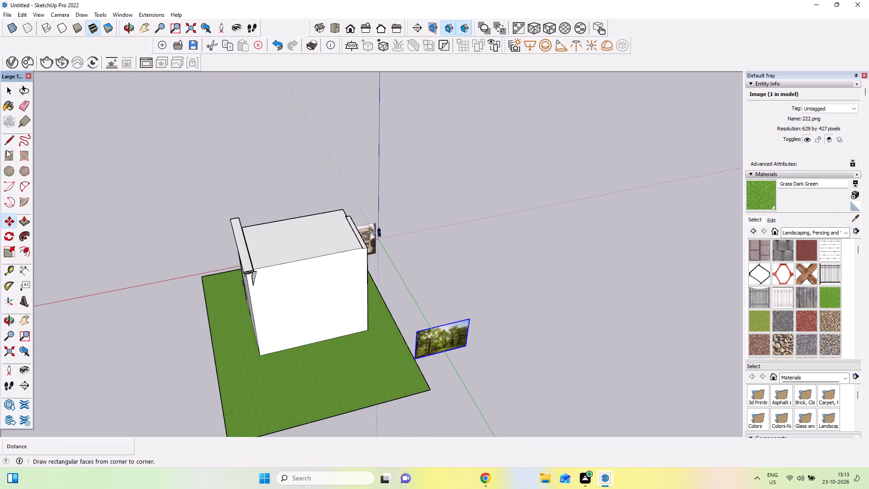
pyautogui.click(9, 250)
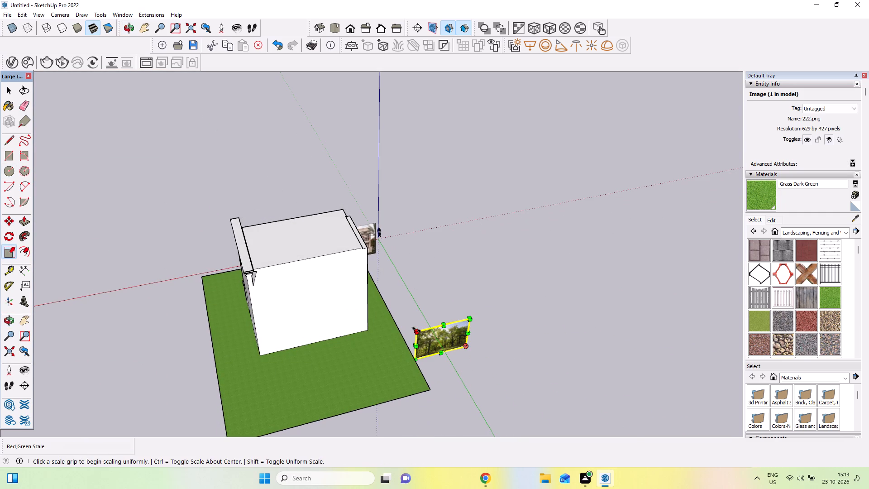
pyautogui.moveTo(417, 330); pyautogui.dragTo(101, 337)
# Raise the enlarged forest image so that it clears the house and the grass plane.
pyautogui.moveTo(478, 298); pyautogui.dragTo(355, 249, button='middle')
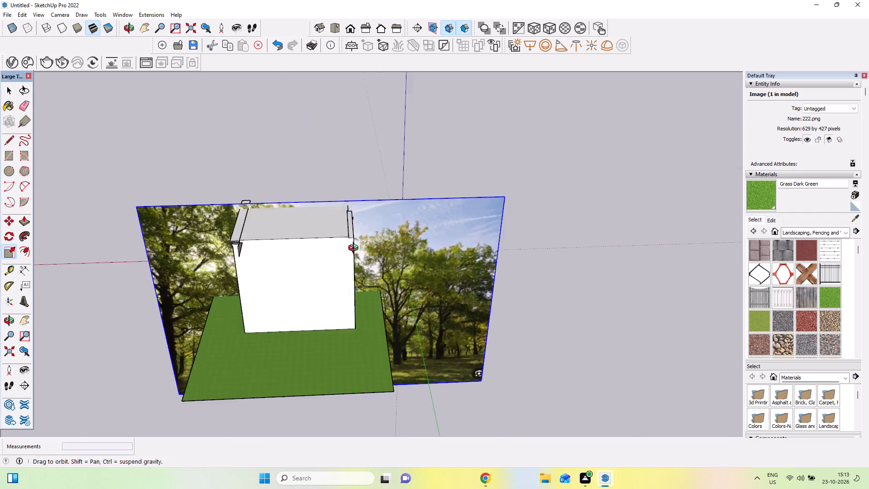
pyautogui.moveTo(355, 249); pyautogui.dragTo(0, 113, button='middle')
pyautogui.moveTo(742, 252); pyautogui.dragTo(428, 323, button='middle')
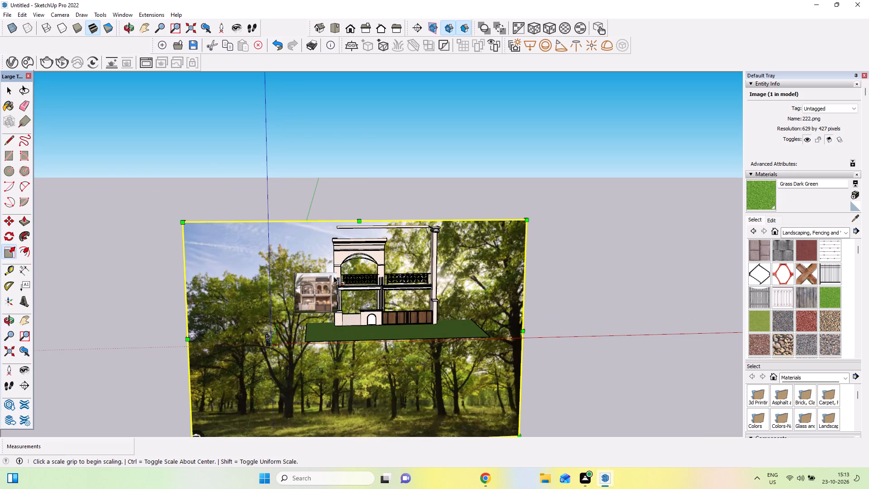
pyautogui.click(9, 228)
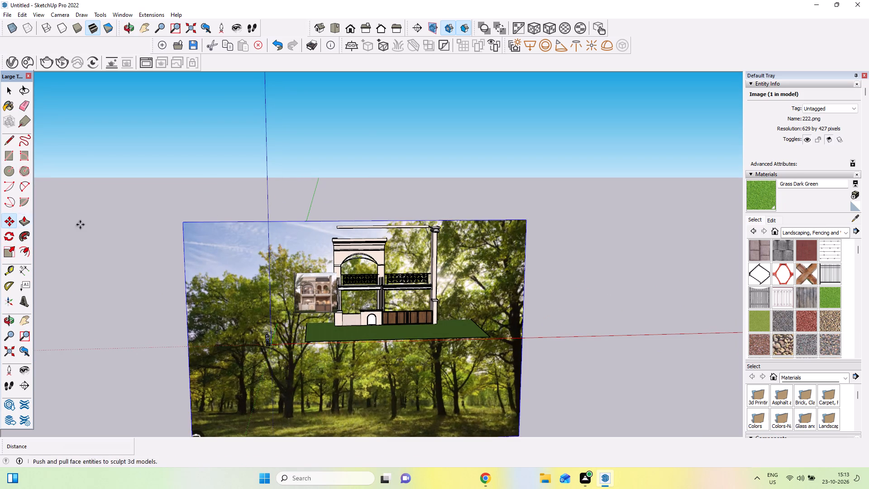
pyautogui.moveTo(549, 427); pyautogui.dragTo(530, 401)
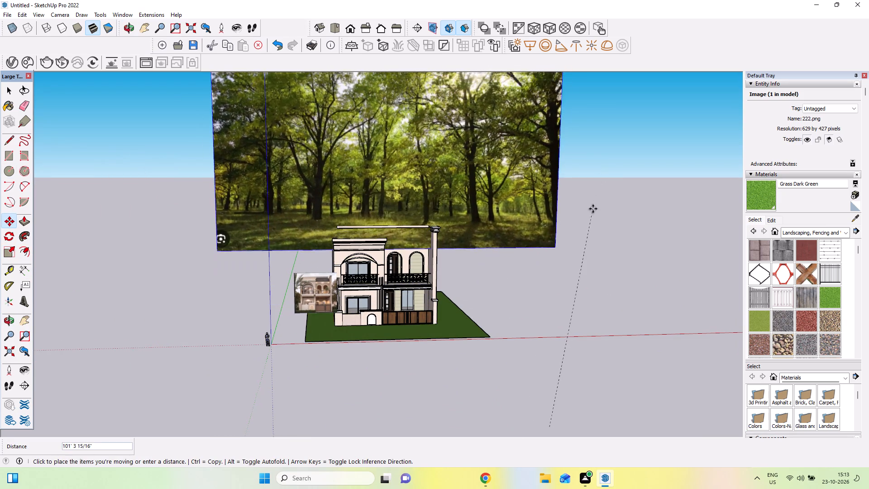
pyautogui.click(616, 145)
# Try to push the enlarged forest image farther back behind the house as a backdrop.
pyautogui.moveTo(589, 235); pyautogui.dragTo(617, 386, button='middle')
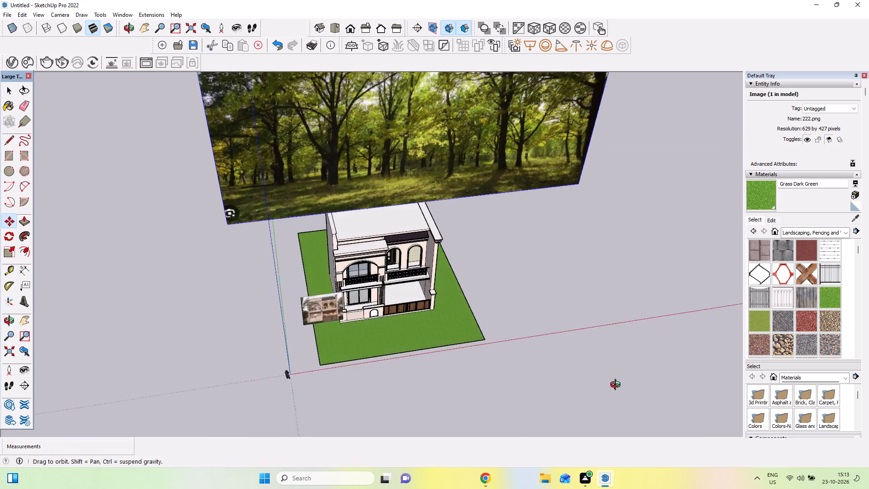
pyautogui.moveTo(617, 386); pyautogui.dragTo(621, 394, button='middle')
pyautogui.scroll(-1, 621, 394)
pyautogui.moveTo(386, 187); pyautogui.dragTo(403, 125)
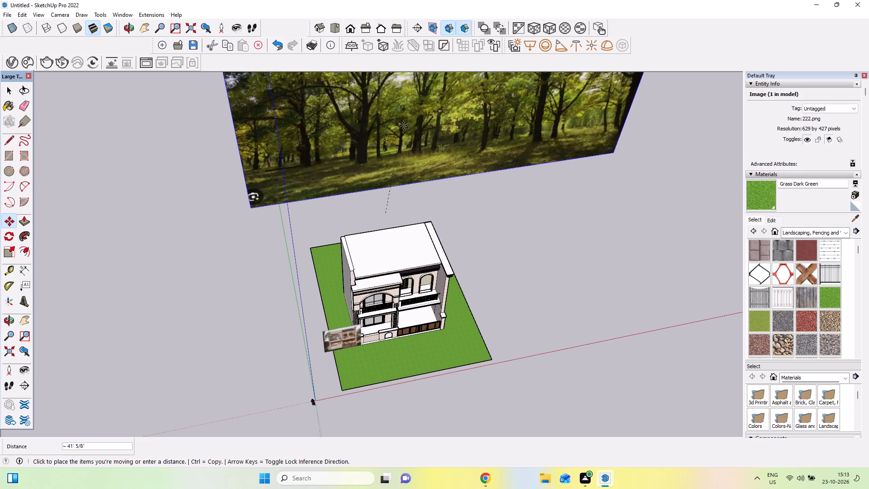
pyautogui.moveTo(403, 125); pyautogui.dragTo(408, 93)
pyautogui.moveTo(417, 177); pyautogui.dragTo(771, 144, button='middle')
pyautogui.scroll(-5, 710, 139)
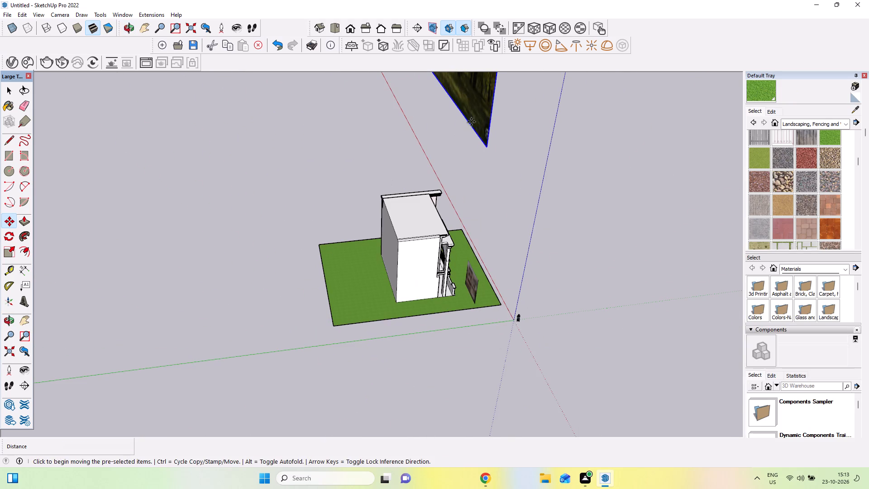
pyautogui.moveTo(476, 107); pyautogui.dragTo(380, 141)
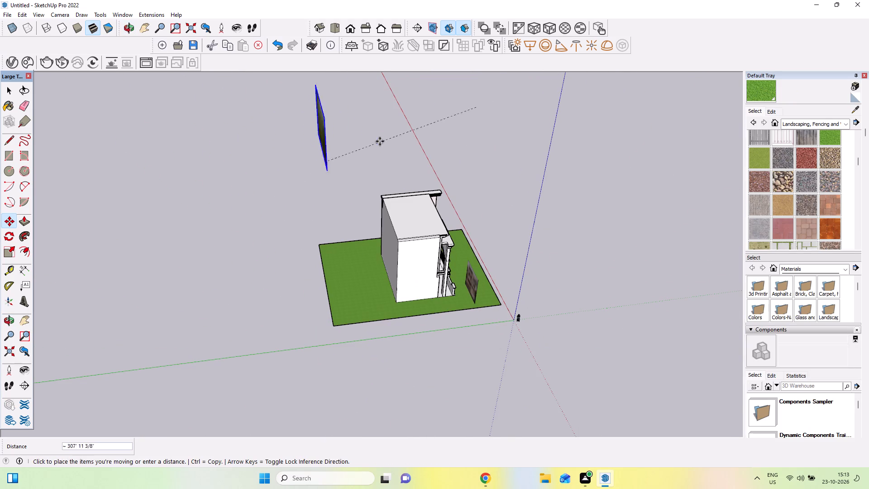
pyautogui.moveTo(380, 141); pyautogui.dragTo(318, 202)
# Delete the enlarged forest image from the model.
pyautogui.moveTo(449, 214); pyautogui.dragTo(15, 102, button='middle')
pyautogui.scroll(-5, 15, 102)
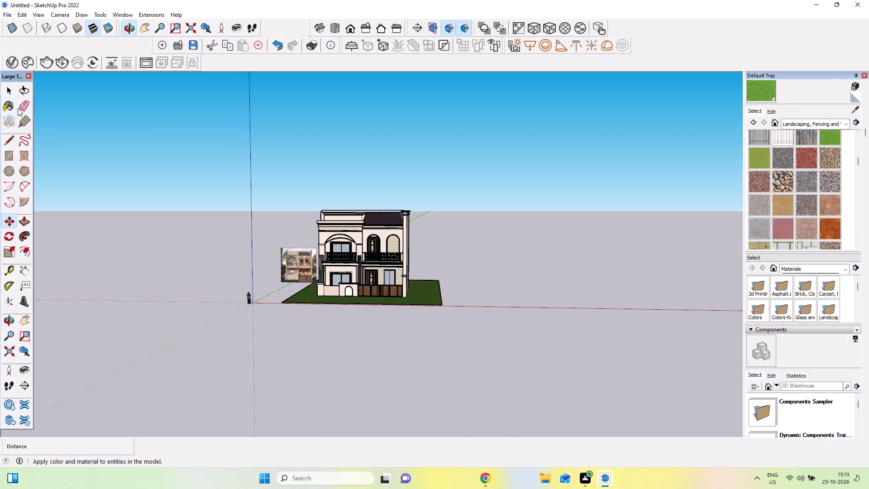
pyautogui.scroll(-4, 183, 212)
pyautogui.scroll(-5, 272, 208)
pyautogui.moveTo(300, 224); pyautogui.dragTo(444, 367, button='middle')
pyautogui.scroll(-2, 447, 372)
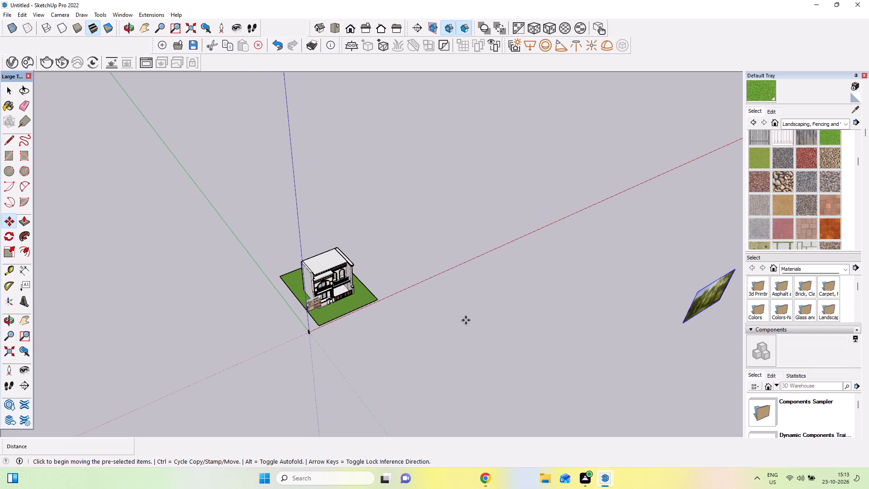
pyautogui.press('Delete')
# Import the sky picture from the Desktop as an image and place it upright behind the rear of the house.
pyautogui.moveTo(460, 242); pyautogui.dragTo(241, 196, button='middle')
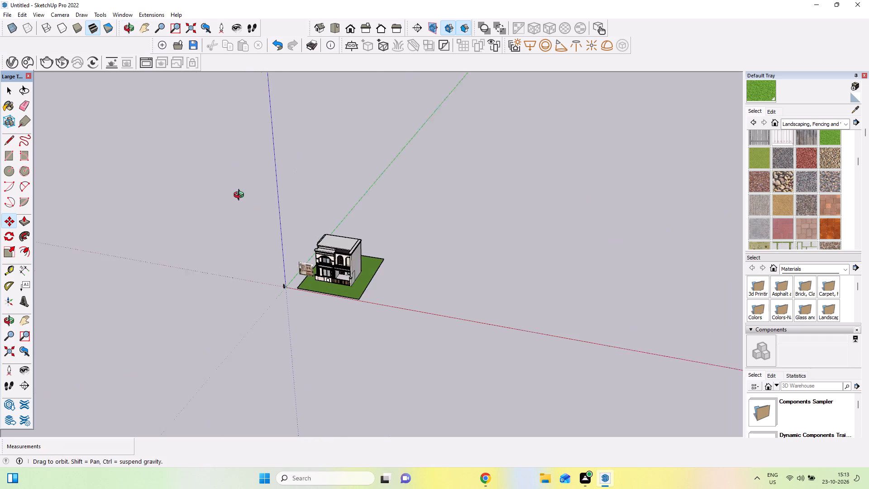
pyautogui.moveTo(241, 196); pyautogui.dragTo(234, 188, button='middle')
pyautogui.moveTo(419, 257); pyautogui.dragTo(40, 199, button='middle')
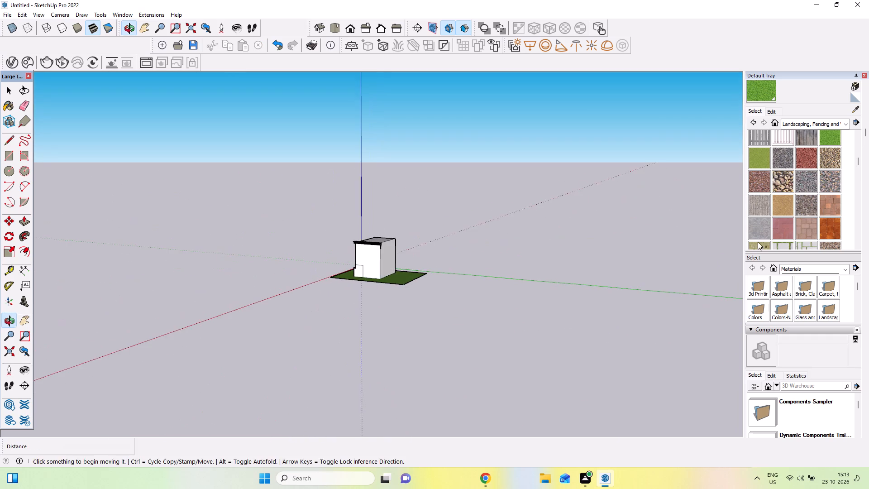
pyautogui.moveTo(719, 238); pyautogui.dragTo(422, 265, button='middle')
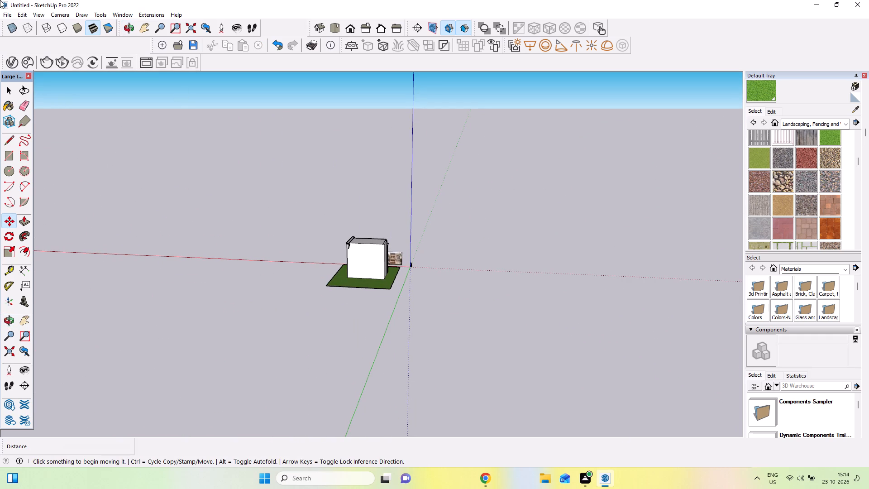
pyautogui.click(7, 16)
pyautogui.click(57, 172)
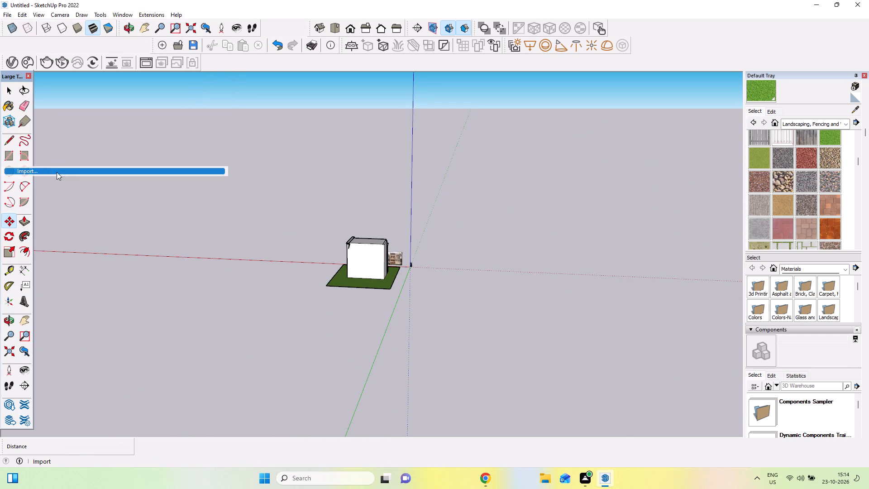
pyautogui.click(620, 282)
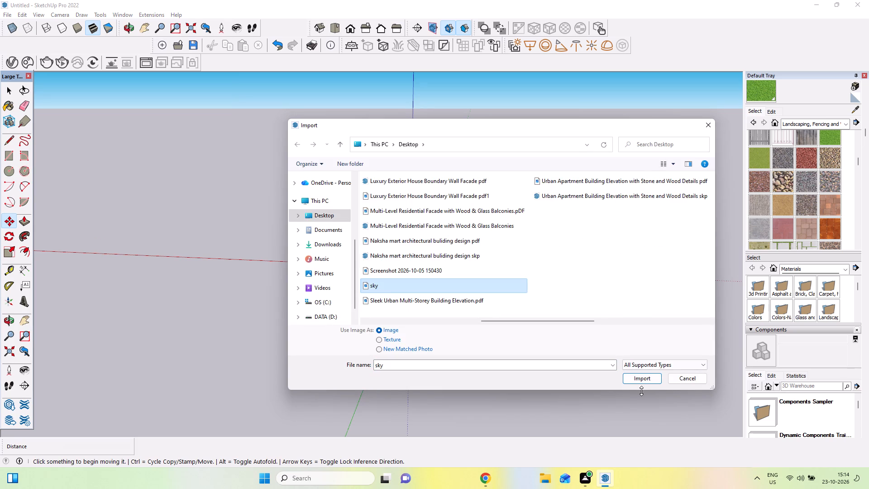
pyautogui.click(644, 375)
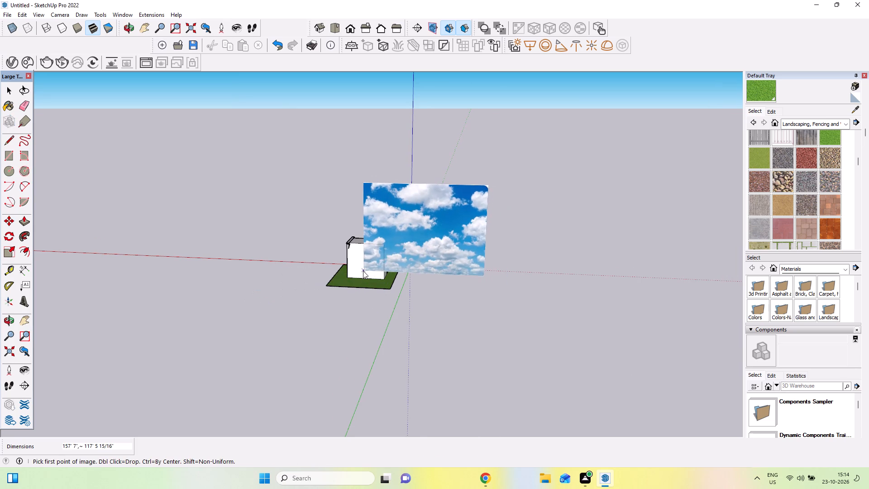
pyautogui.click(363, 271)
pyautogui.moveTo(423, 306); pyautogui.dragTo(483, 296, button='middle')
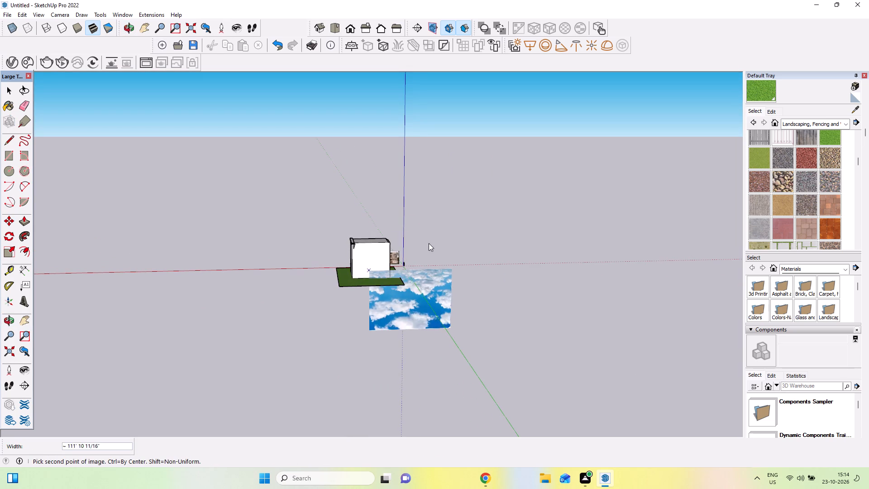
pyautogui.click(409, 172)
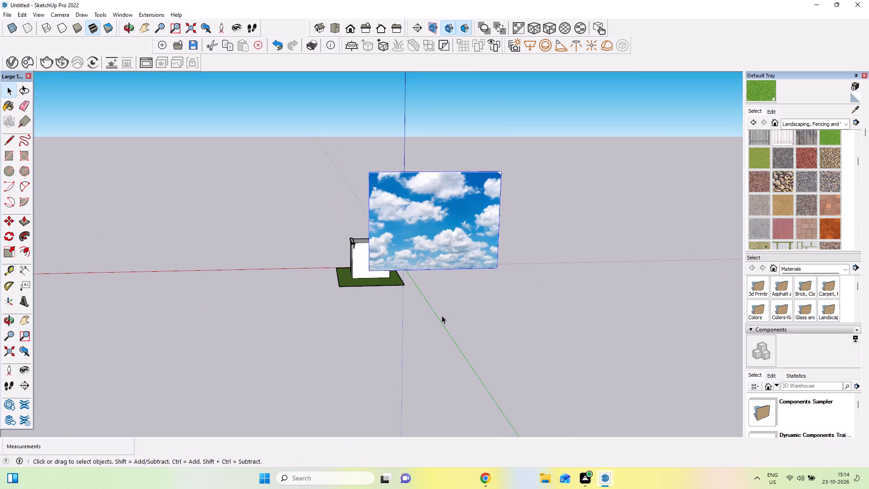
# Scale up the upright sky image from its lower corner so that it extends well beyond the house.
pyautogui.moveTo(460, 328); pyautogui.dragTo(665, 408, button='middle')
pyautogui.scroll(7, 339, 274)
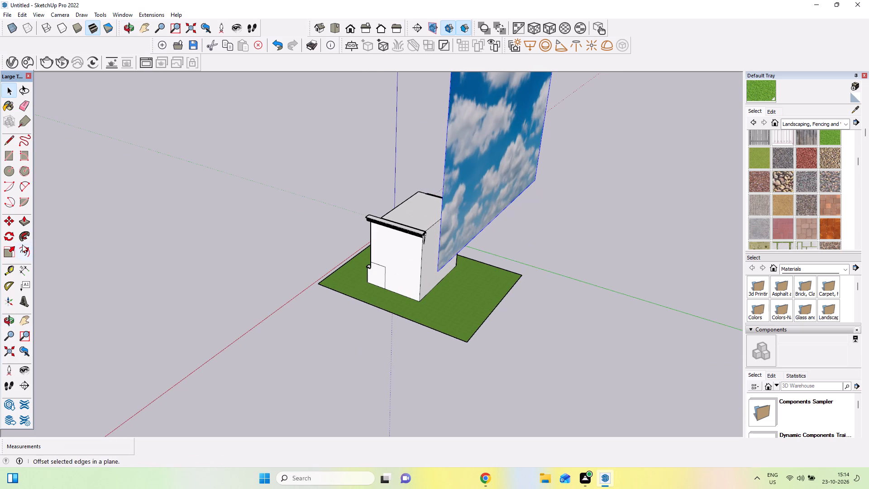
pyautogui.click(9, 252)
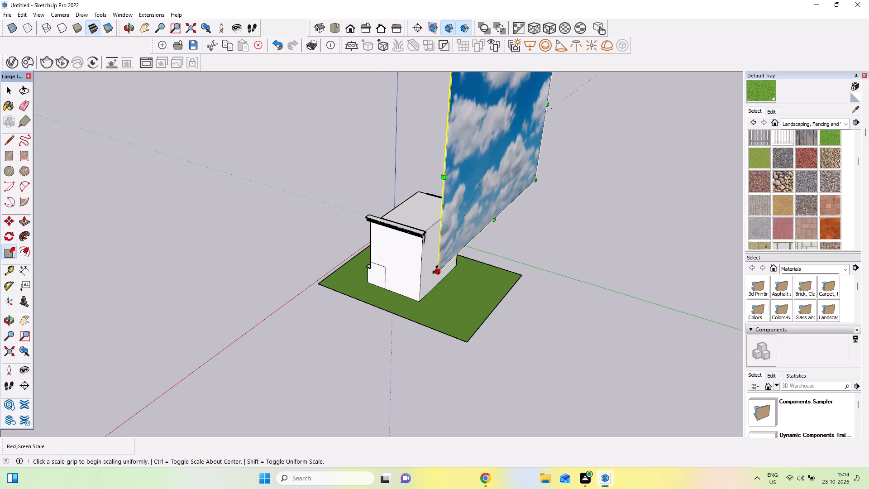
pyautogui.moveTo(435, 269); pyautogui.dragTo(383, 381)
# Move the enlarged sky image back behind the rear of the house and across so that it spans the whole facade as a backdrop.
pyautogui.moveTo(578, 351); pyautogui.dragTo(612, 342, button='middle')
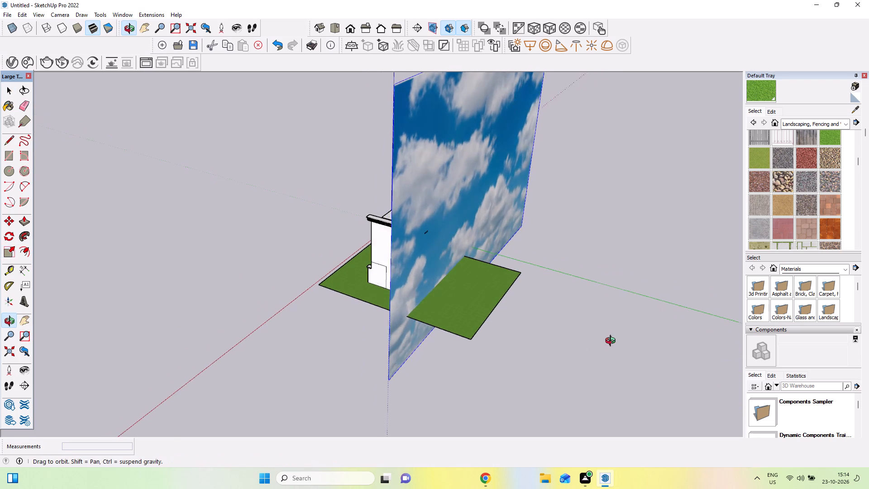
pyautogui.moveTo(612, 342); pyautogui.dragTo(868, 298, button='middle')
pyautogui.moveTo(457, 194); pyautogui.dragTo(491, 199, button='middle')
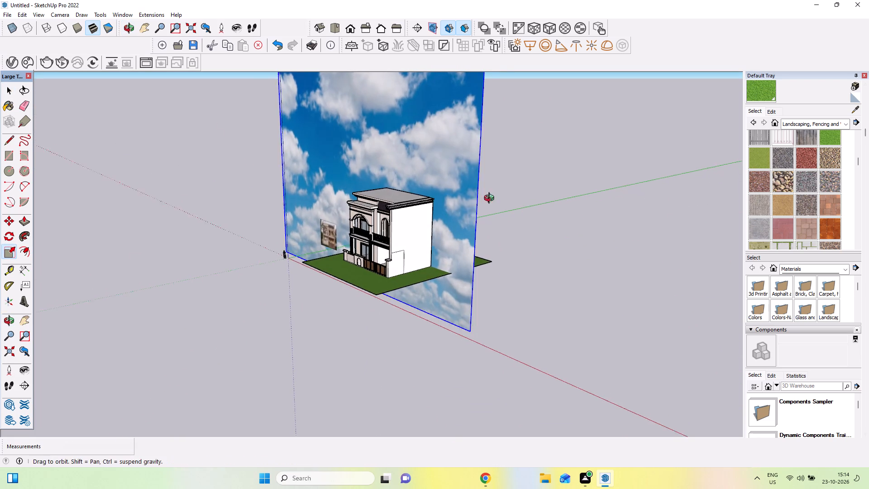
pyautogui.moveTo(491, 199); pyautogui.dragTo(696, 211, button='middle')
pyautogui.moveTo(363, 216); pyautogui.dragTo(565, 133, button='middle')
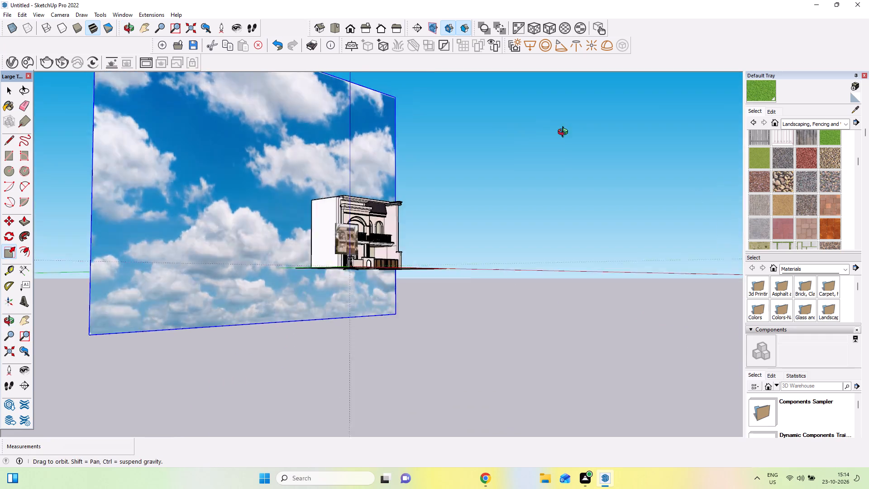
pyautogui.moveTo(565, 133); pyautogui.dragTo(352, 157, button='middle')
pyautogui.scroll(4, 354, 162)
pyautogui.moveTo(361, 232); pyautogui.dragTo(305, 276, button='middle')
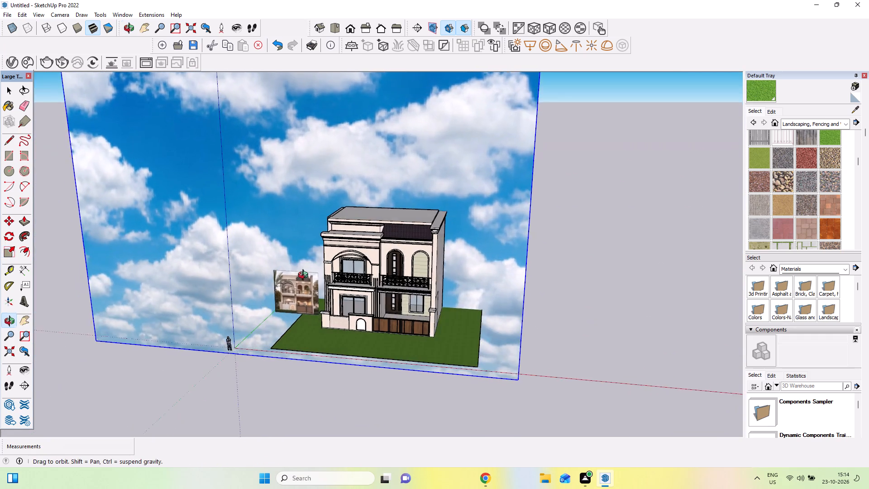
pyautogui.moveTo(305, 276); pyautogui.dragTo(334, 245, button='middle')
pyautogui.scroll(1, 368, 259)
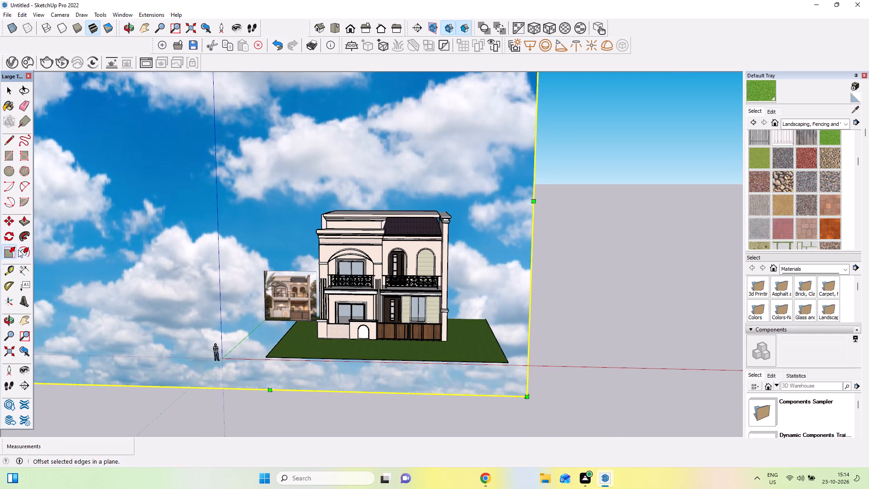
pyautogui.click(10, 222)
pyautogui.moveTo(306, 184); pyautogui.dragTo(428, 100)
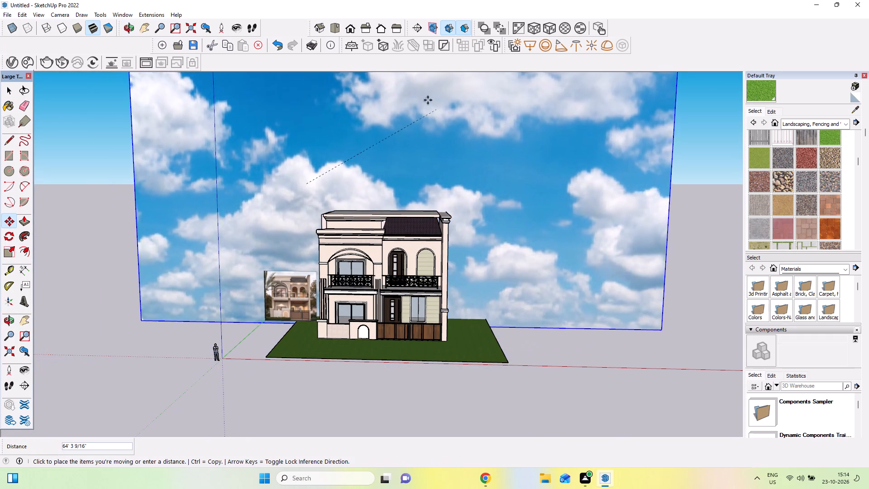
pyautogui.moveTo(428, 100); pyautogui.dragTo(425, 93)
# Fine-tune the vertical position of the sky backdrop behind the house by raising it slightly.
pyautogui.scroll(4, 403, 184)
pyautogui.moveTo(396, 193); pyautogui.dragTo(407, 138, button='middle')
pyautogui.moveTo(399, 161); pyautogui.dragTo(401, 140)
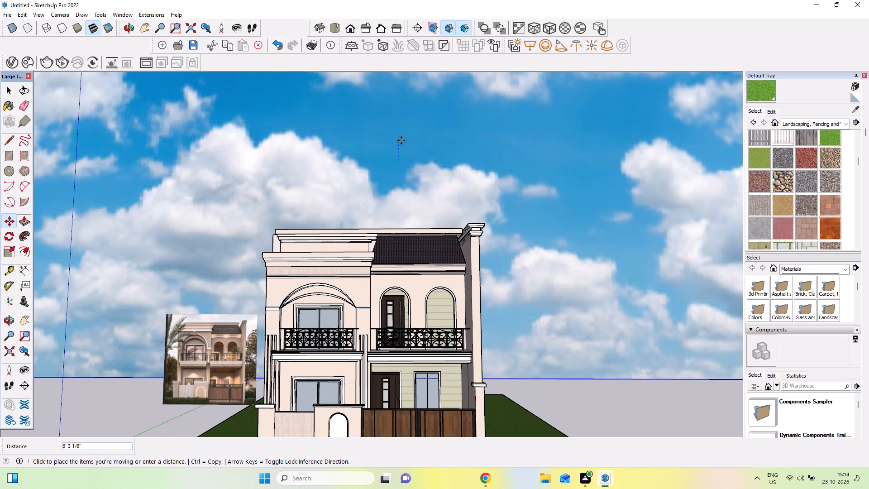
pyautogui.moveTo(401, 140); pyautogui.dragTo(402, 155)
# Examine the house facade from the front against the sky backdrop, grass plane and reference photo.
pyautogui.scroll(-2, 408, 201)
pyautogui.scroll(3, 416, 235)
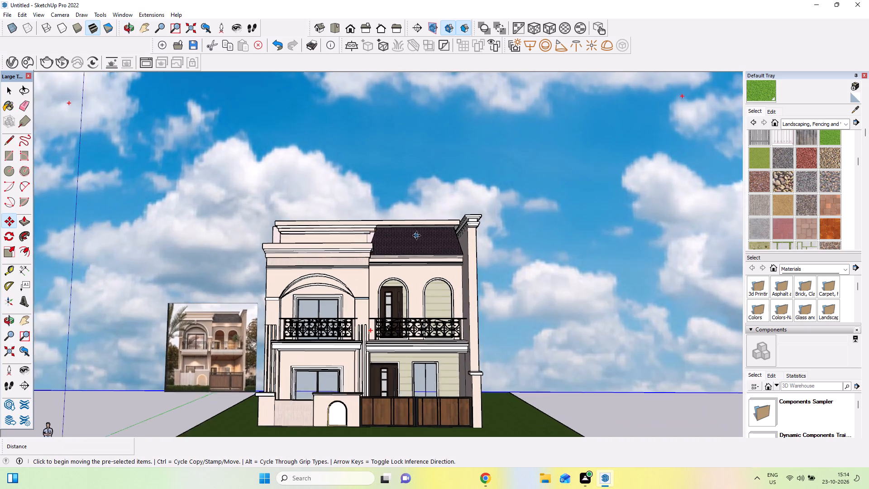
pyautogui.scroll(-3, 417, 248)
pyautogui.click(24, 318)
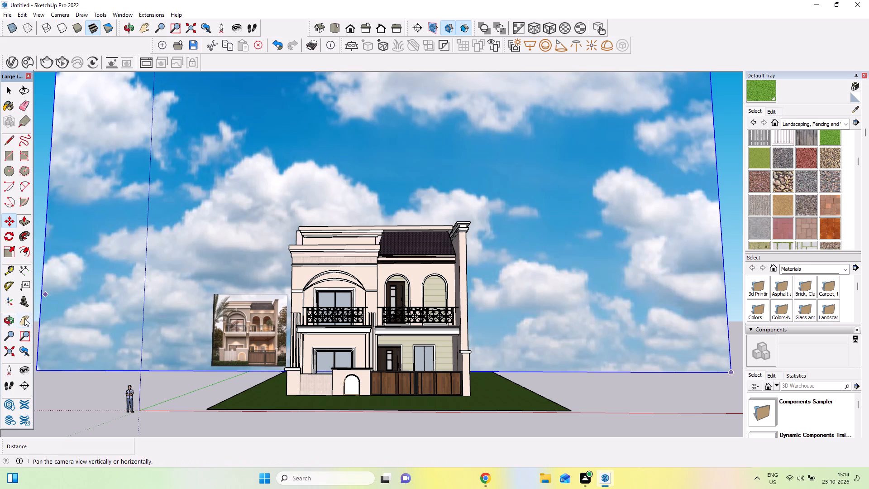
pyautogui.moveTo(370, 279); pyautogui.dragTo(371, 264)
pyautogui.moveTo(390, 254); pyautogui.dragTo(391, 280, button='middle')
pyautogui.scroll(2, 382, 278)
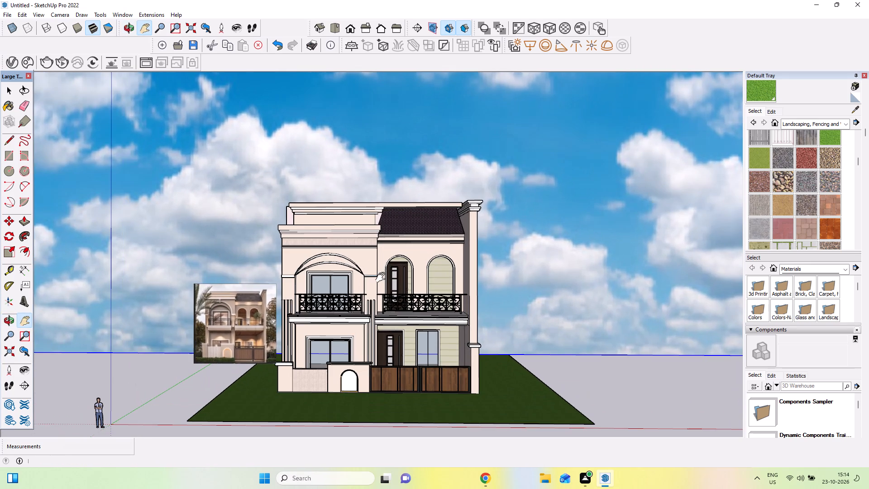
pyautogui.middleClick(382, 278)
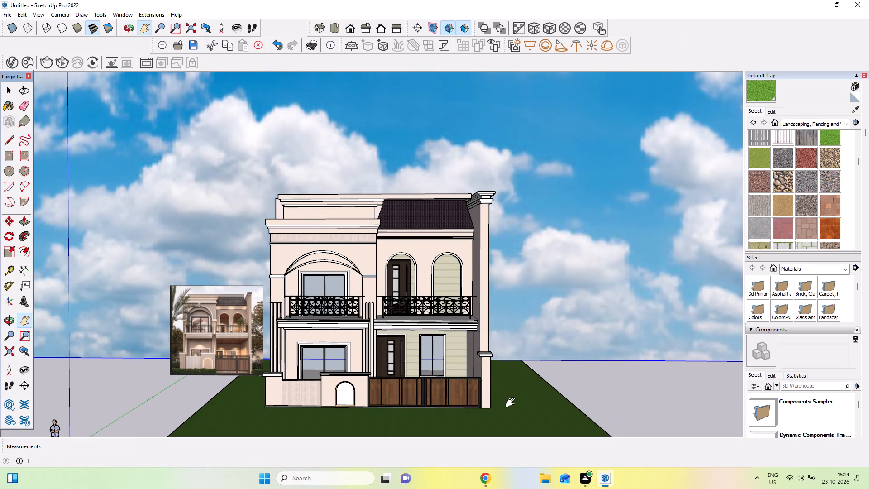
pyautogui.moveTo(552, 271); pyautogui.dragTo(557, 267, button='middle')
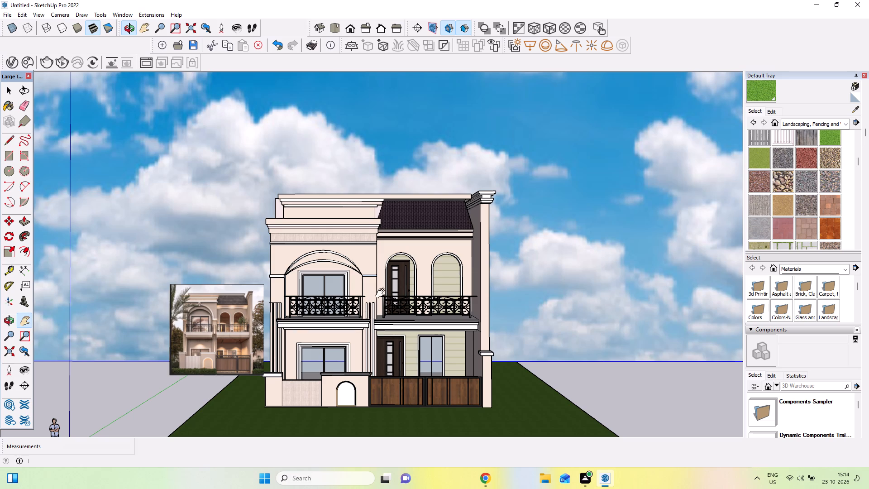
pyautogui.scroll(1, 382, 315)
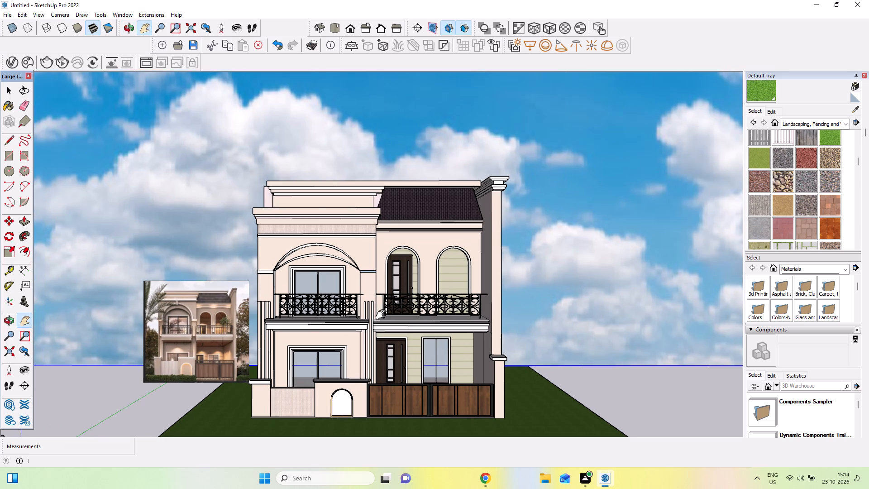
pyautogui.moveTo(382, 315); pyautogui.dragTo(377, 316, button='middle')
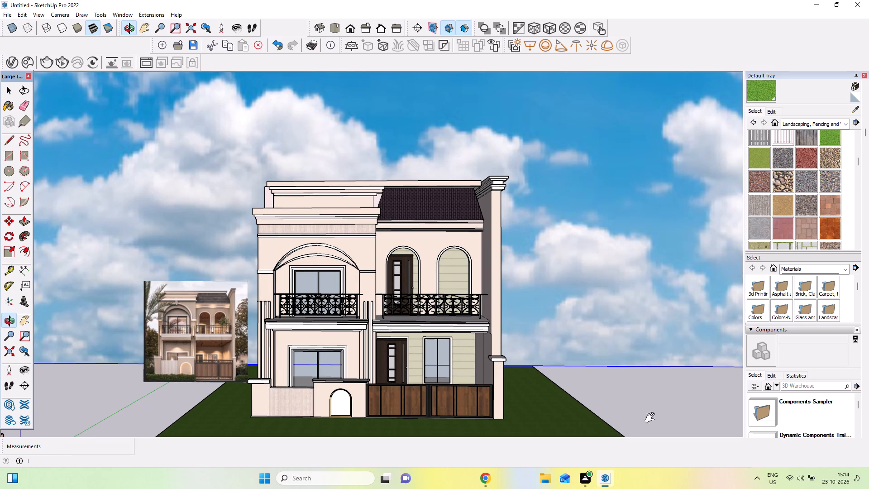
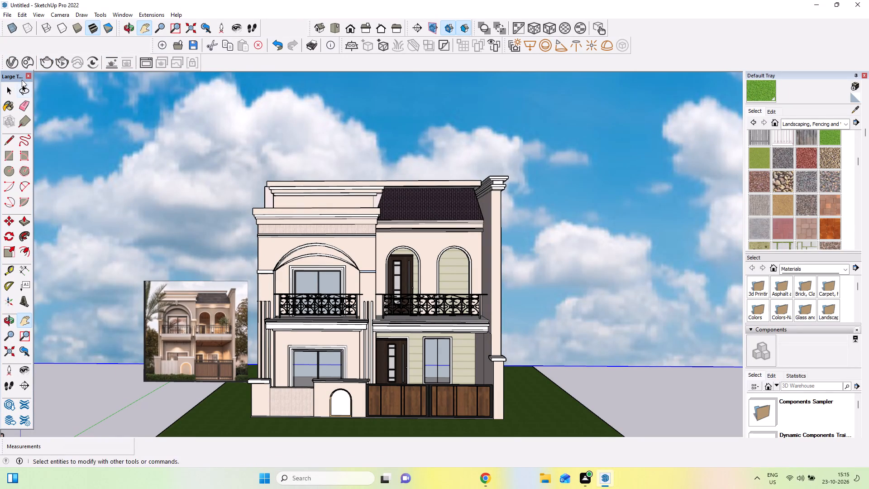
# Enable custom orientation for the V-Ray SunLight and aim it at about 234.4 horizontal and 36 vertical.
pyautogui.moveTo(3, 66); pyautogui.dragTo(170, 57)
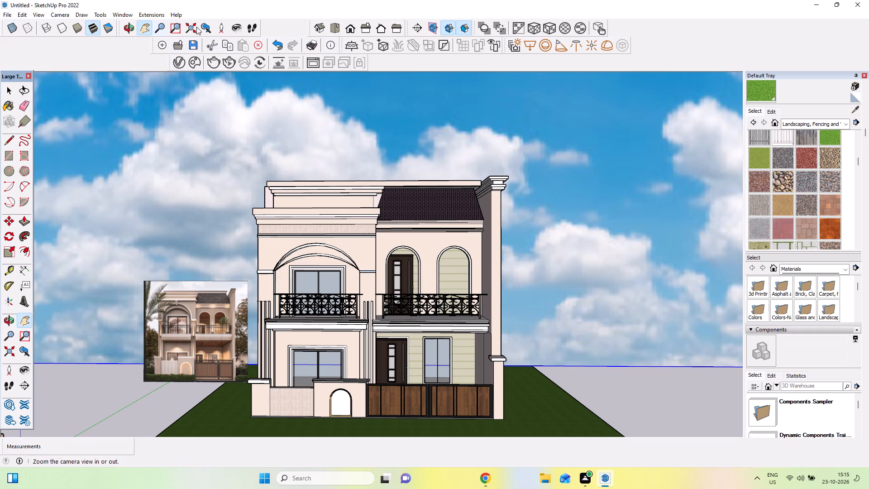
pyautogui.click(177, 61)
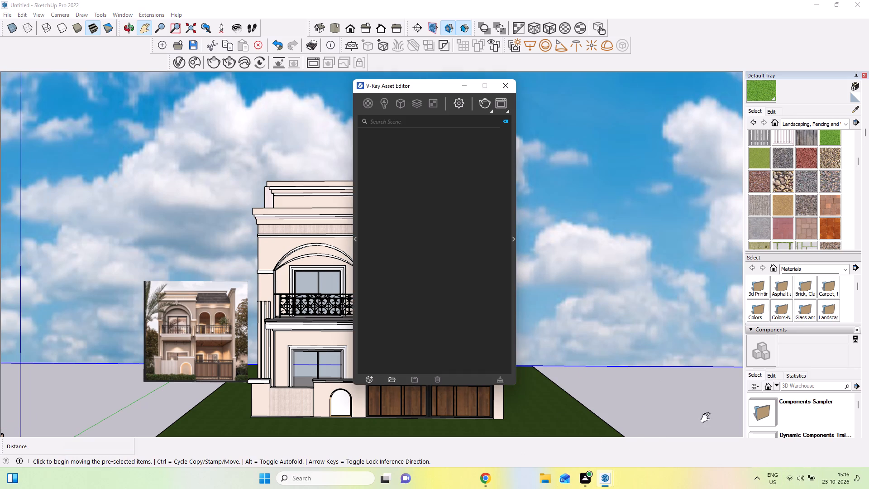
pyautogui.click(386, 103)
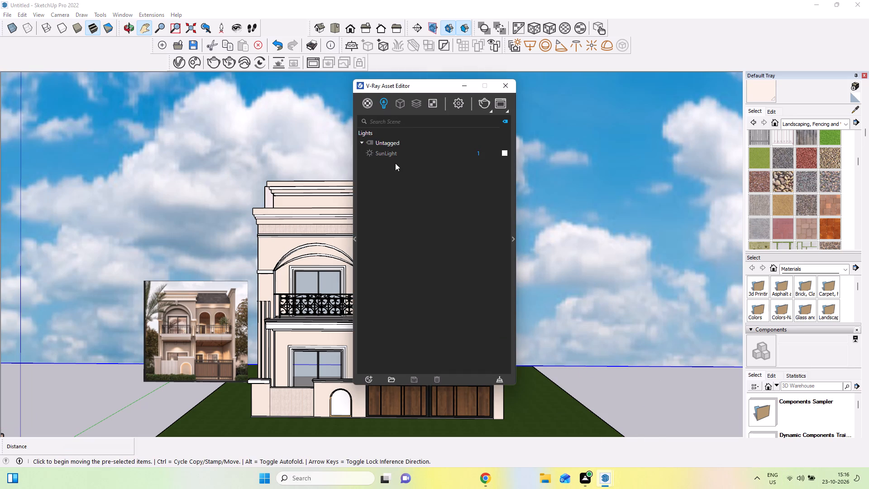
pyautogui.click(403, 158)
pyautogui.click(420, 154)
pyautogui.click(513, 241)
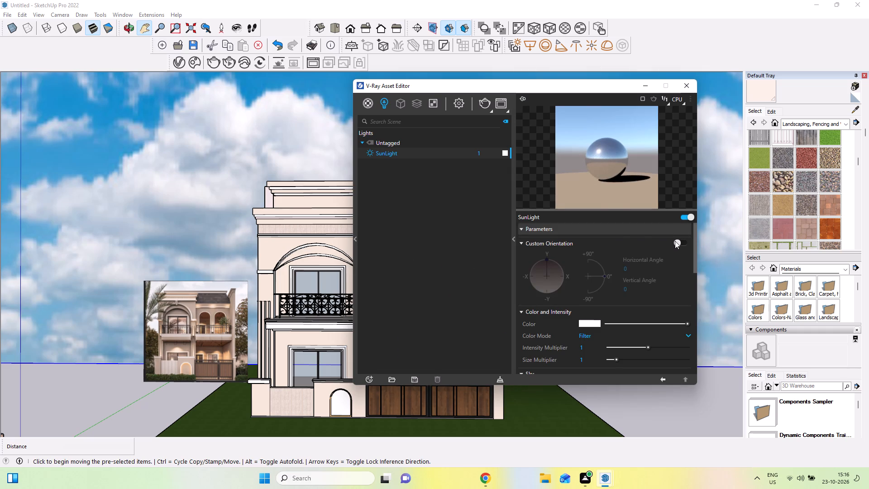
pyautogui.click(685, 244)
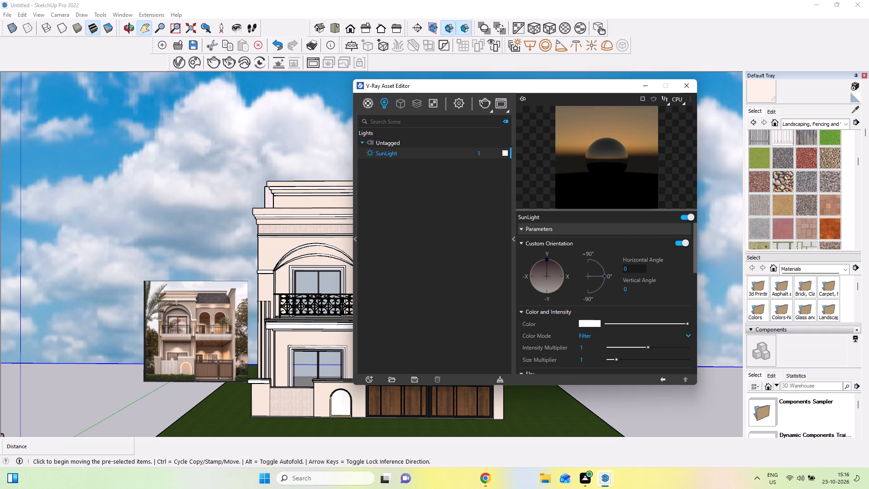
pyautogui.moveTo(604, 274); pyautogui.dragTo(602, 259)
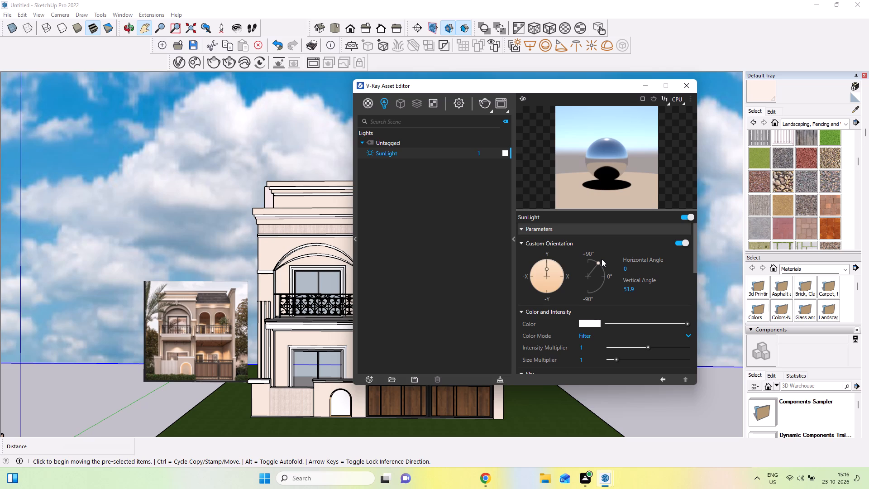
pyautogui.moveTo(602, 259); pyautogui.dragTo(603, 265)
pyautogui.moveTo(545, 261); pyautogui.dragTo(554, 261)
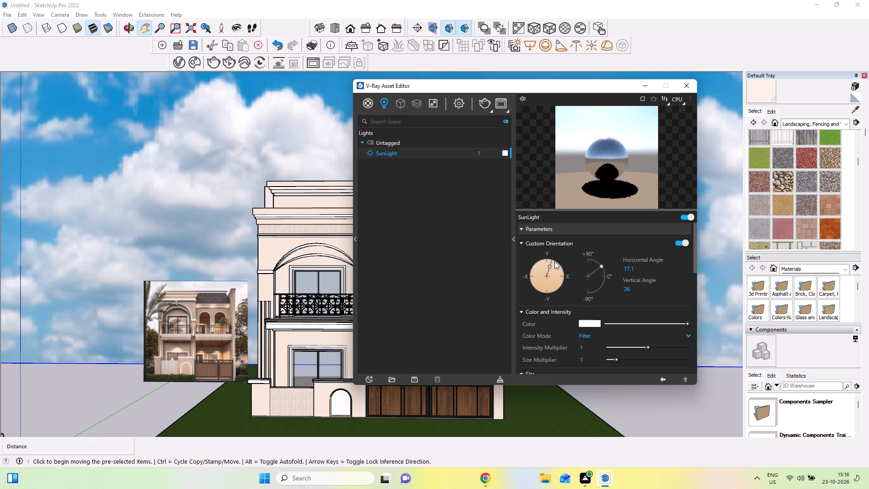
pyautogui.moveTo(554, 261); pyautogui.dragTo(537, 283)
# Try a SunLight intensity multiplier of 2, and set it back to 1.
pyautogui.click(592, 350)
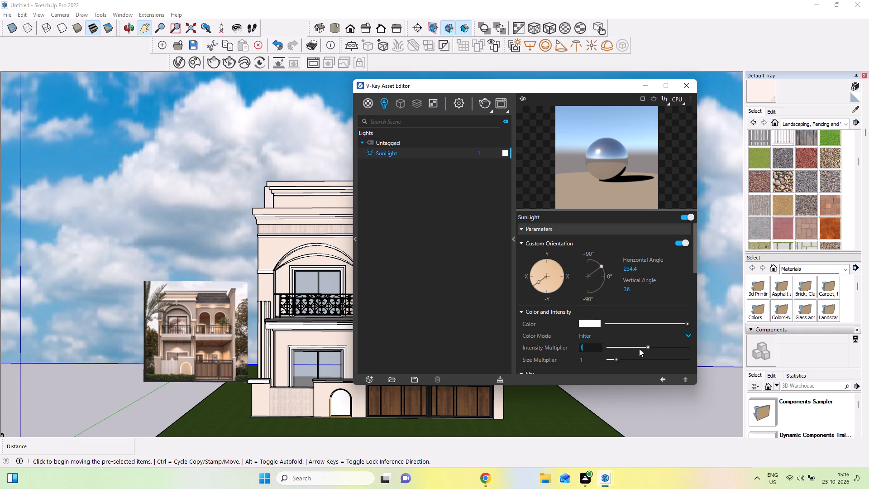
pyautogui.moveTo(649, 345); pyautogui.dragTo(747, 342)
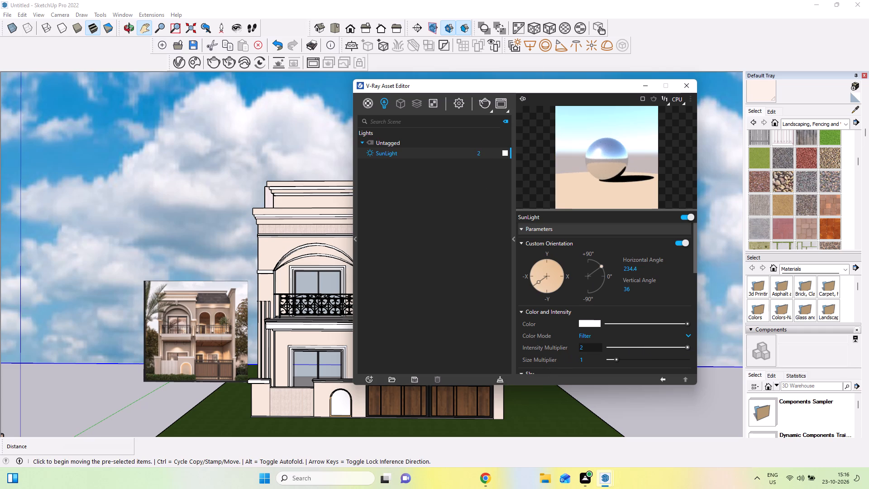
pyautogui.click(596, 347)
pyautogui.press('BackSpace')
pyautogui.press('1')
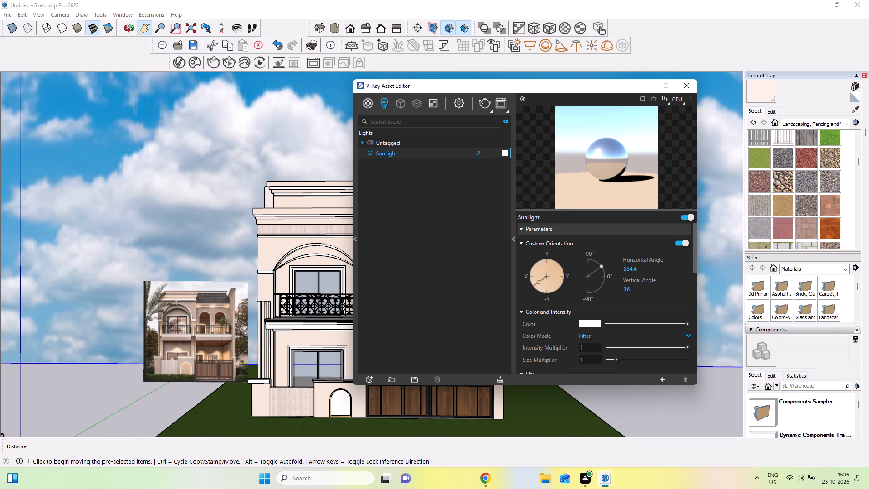
# Set the SunLight size multiplier to 5.
pyautogui.click(596, 359)
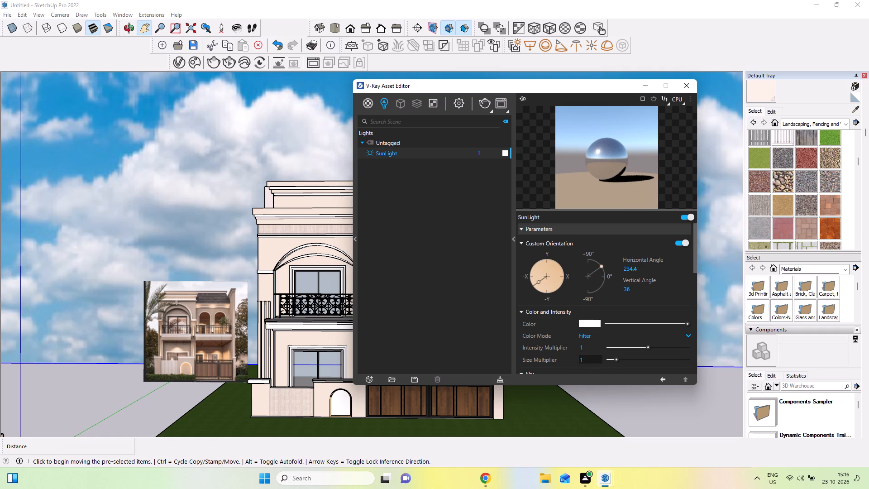
pyautogui.press('BackSpace')
pyautogui.press('5')
# Add a Light Mix render element to the V-Ray scene.
pyautogui.click(414, 103)
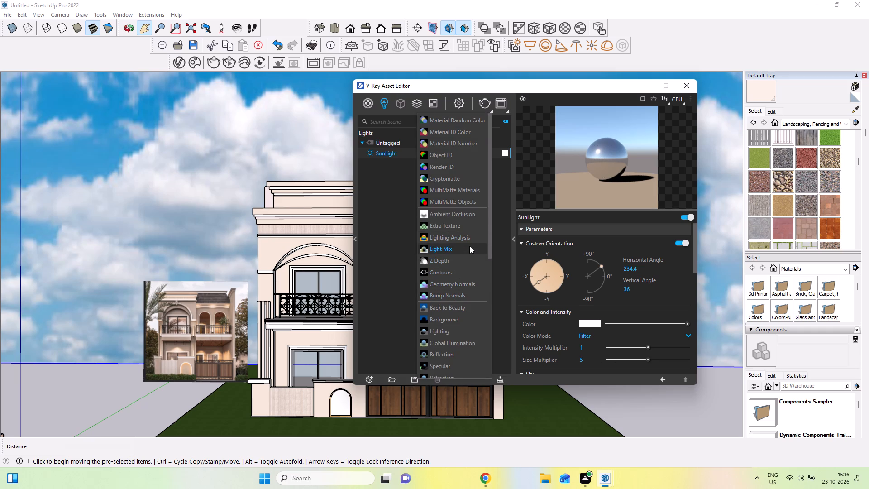
pyautogui.click(469, 247)
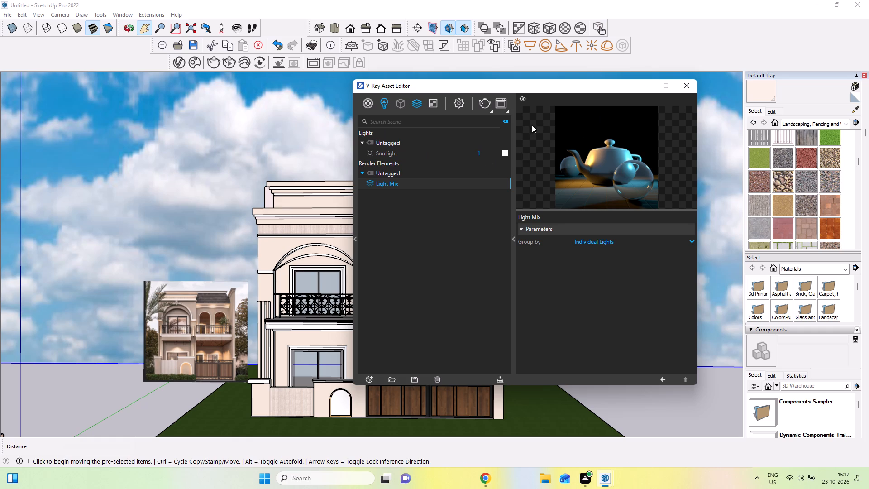
# Render the front view of the house with V-Ray and inspect the rendered image close up.
pyautogui.click(484, 104)
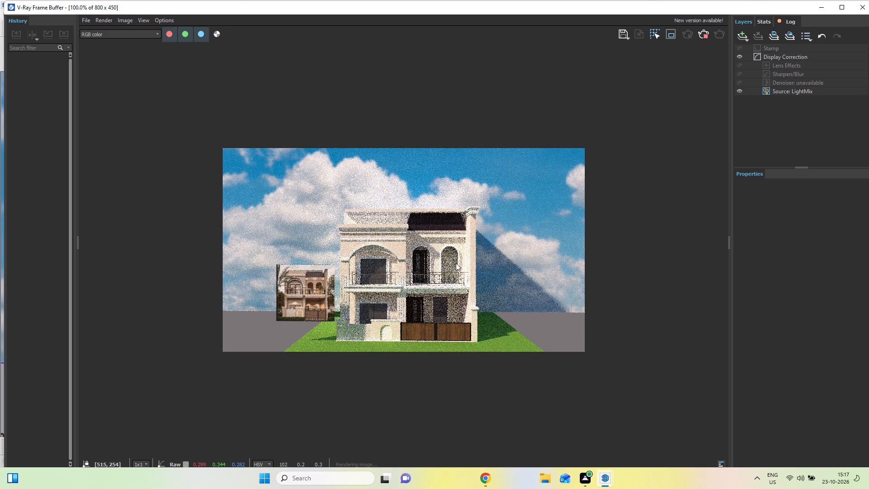
pyautogui.scroll(1, 460, 258)
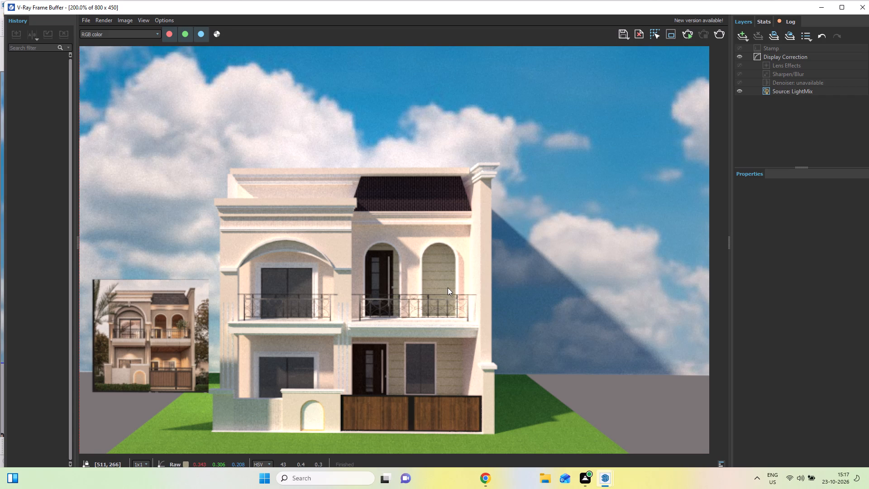
pyautogui.scroll(-1, 448, 288)
pyautogui.scroll(1, 448, 288)
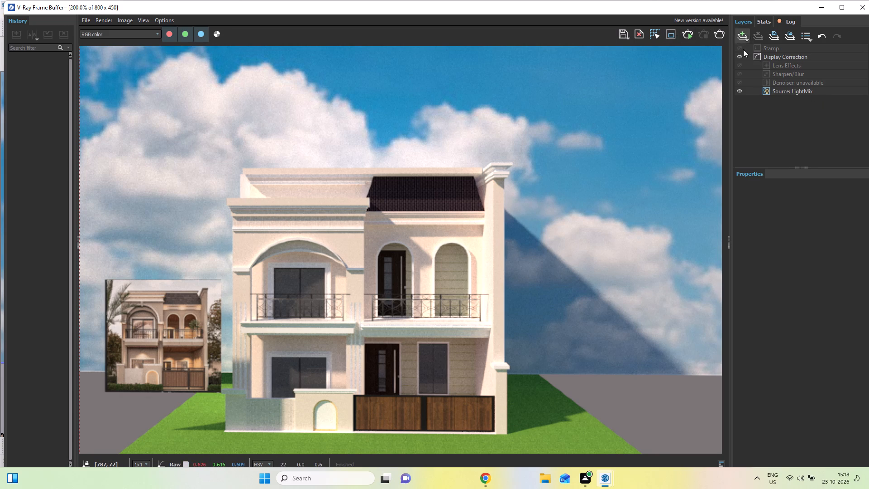
# Raise the render's LightMix levels to about 1.26 for SunLight, 1.765 for Environment and 1.385 for Self Illumination.
pyautogui.click(778, 92)
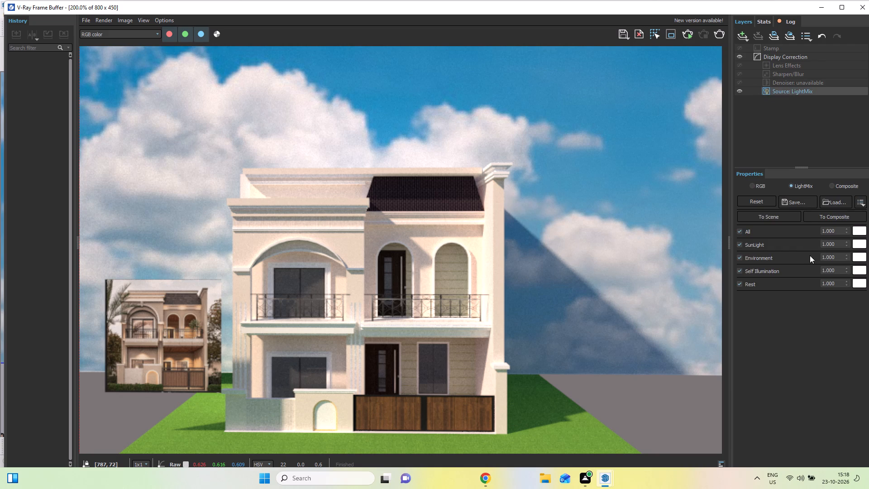
pyautogui.moveTo(845, 242); pyautogui.dragTo(845, 232)
pyautogui.moveTo(845, 232); pyautogui.dragTo(847, 221)
pyautogui.moveTo(847, 221); pyautogui.dragTo(849, 217)
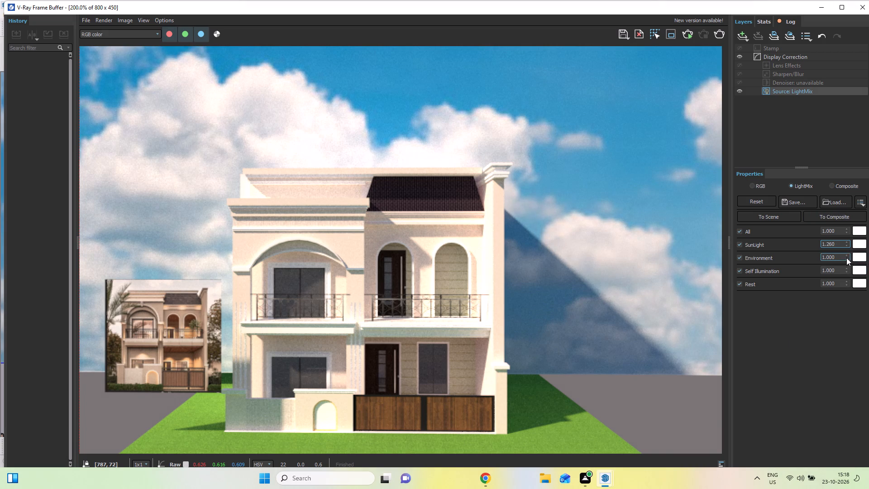
pyautogui.moveTo(848, 256); pyautogui.dragTo(848, 255)
pyautogui.moveTo(848, 255); pyautogui.dragTo(845, 195)
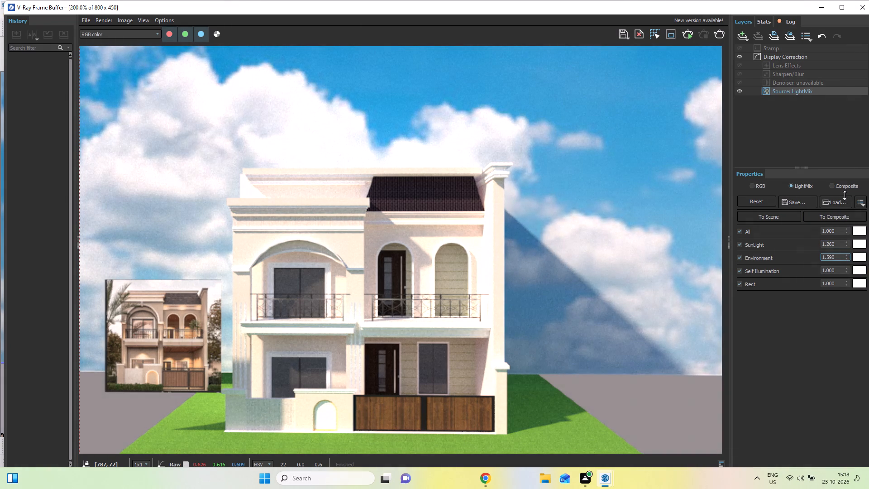
pyautogui.moveTo(845, 195); pyautogui.dragTo(845, 184)
pyautogui.moveTo(847, 269); pyautogui.dragTo(849, 231)
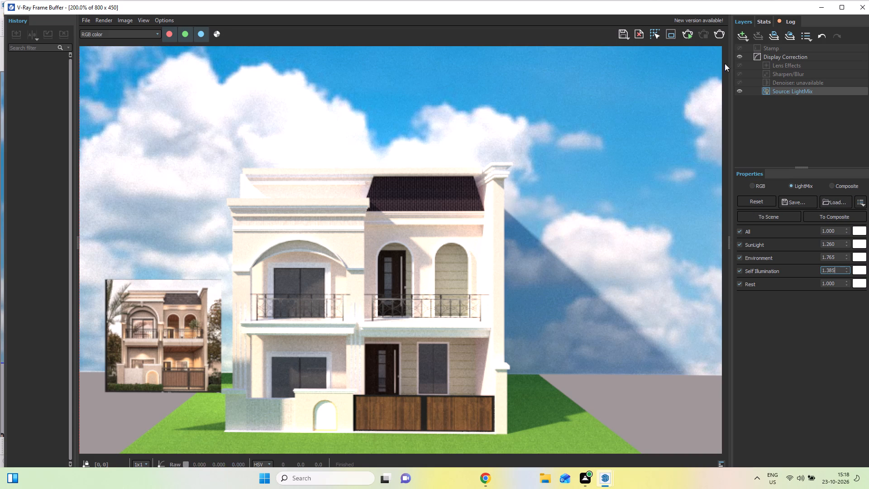
# Add an Exposure correction layer to the rendered image and set its contrast to about -0.117.
pyautogui.click(743, 34)
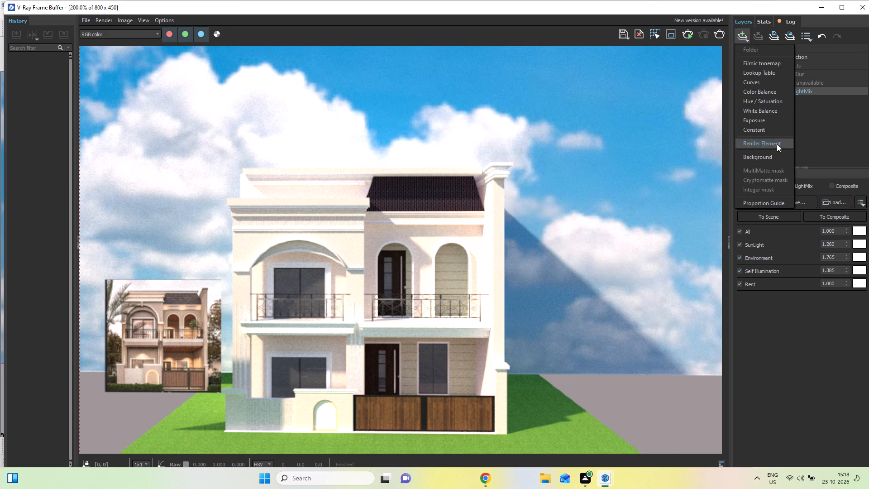
pyautogui.click(772, 125)
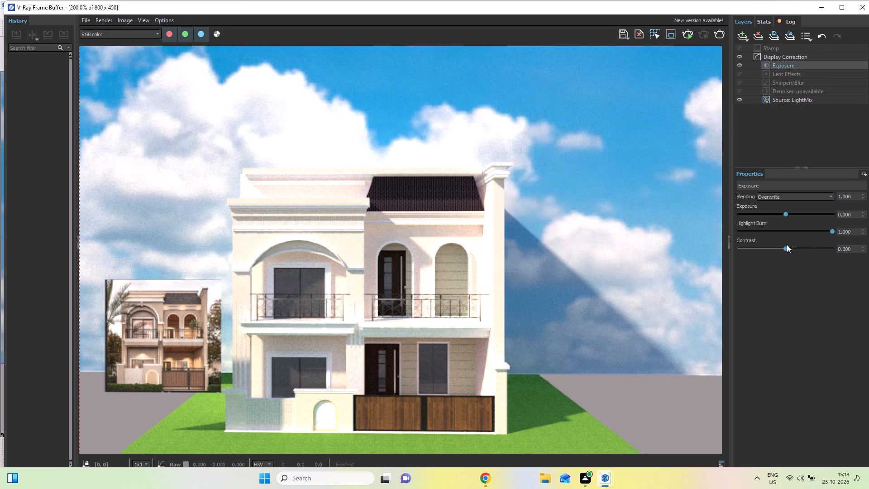
pyautogui.moveTo(787, 247); pyautogui.dragTo(795, 246)
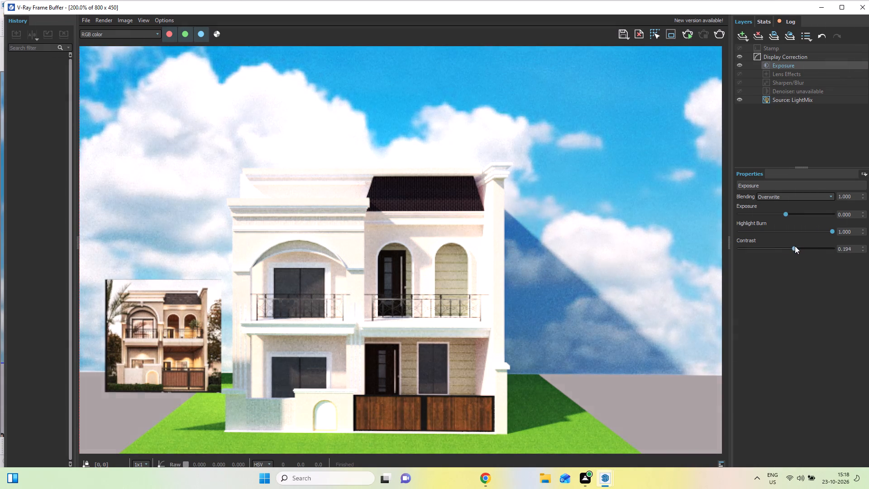
pyautogui.moveTo(795, 246); pyautogui.dragTo(793, 241)
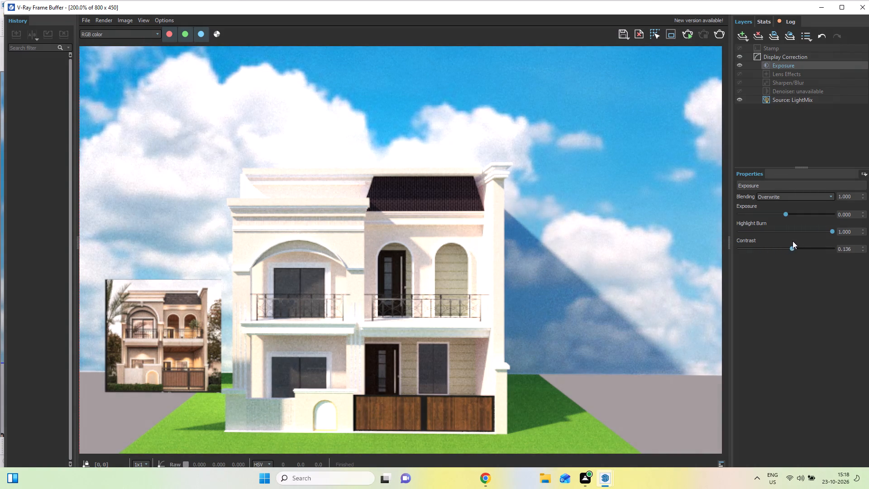
pyautogui.moveTo(793, 241); pyautogui.dragTo(771, 244)
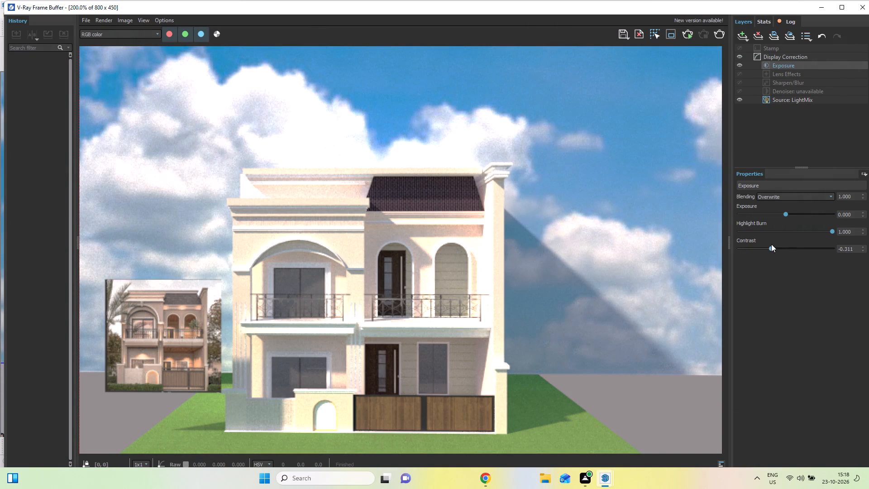
pyautogui.moveTo(771, 244); pyautogui.dragTo(778, 243)
pyautogui.moveTo(778, 243); pyautogui.dragTo(780, 243)
# Darken the rendered image by lowering the Exposure layer's exposure value to about -1.214.
pyautogui.moveTo(783, 211); pyautogui.dragTo(787, 210)
pyautogui.moveTo(787, 210); pyautogui.dragTo(805, 220)
pyautogui.moveTo(783, 213); pyautogui.dragTo(780, 218)
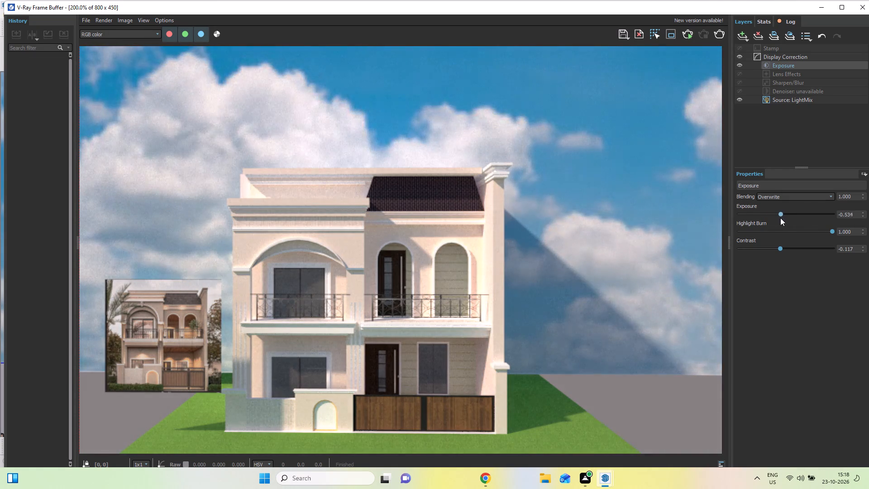
pyautogui.moveTo(780, 218); pyautogui.dragTo(777, 218)
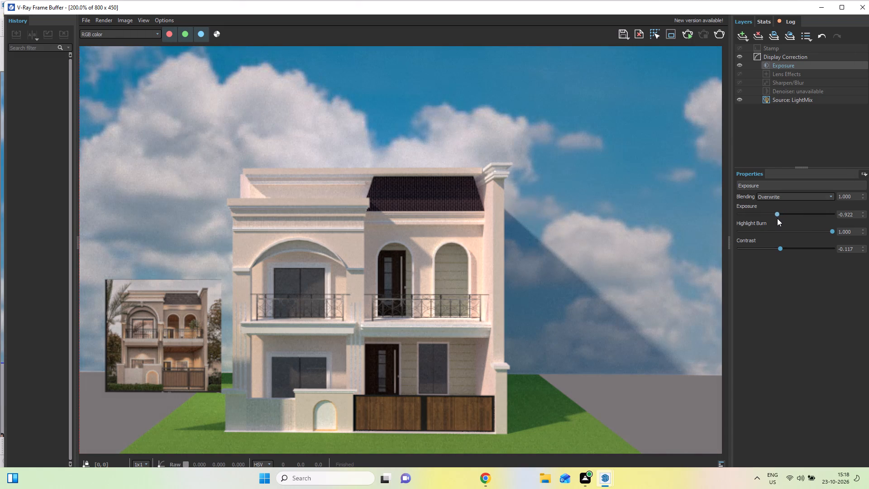
pyautogui.moveTo(777, 218); pyautogui.dragTo(774, 220)
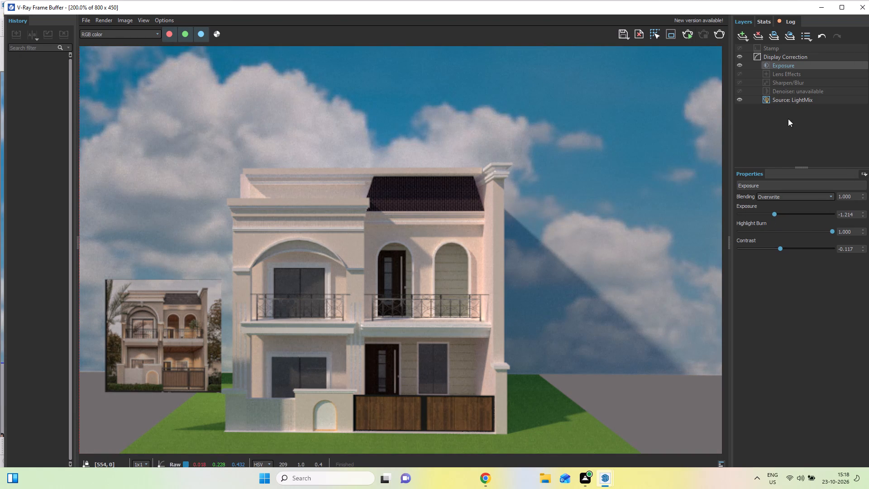
# Minimise the render window and the V-Ray Asset Editor to return to the house model.
pyautogui.click(827, 8)
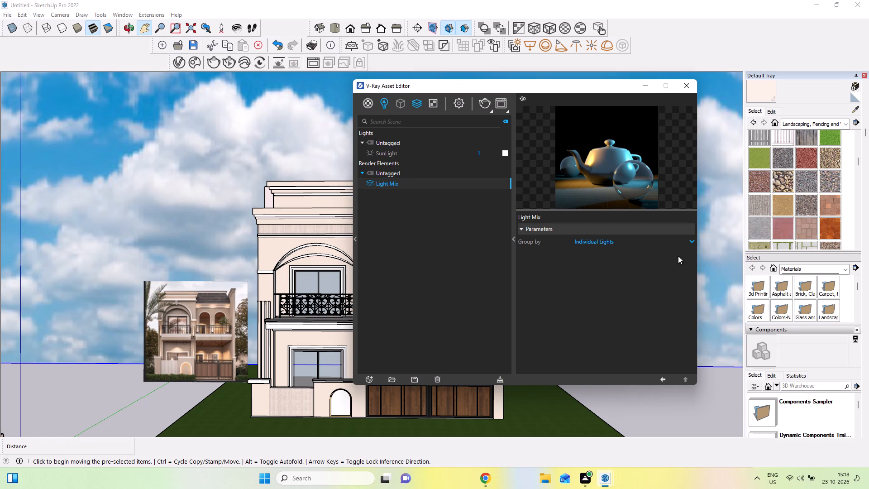
pyautogui.click(646, 87)
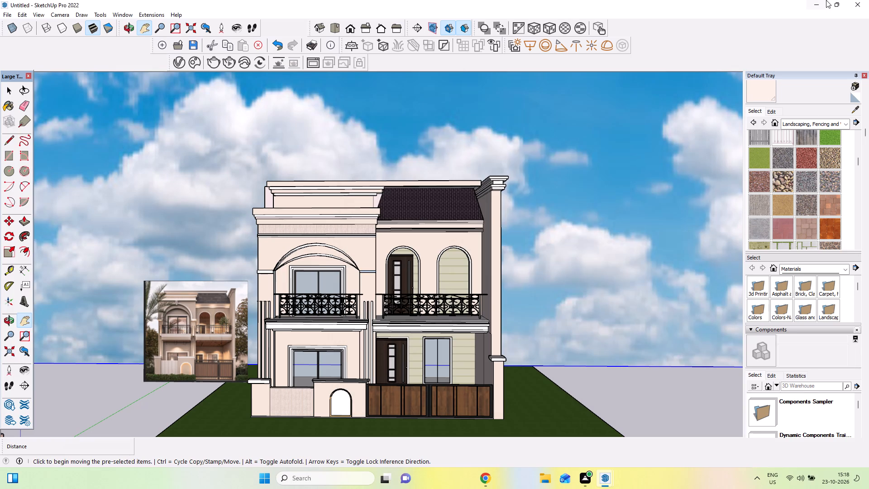
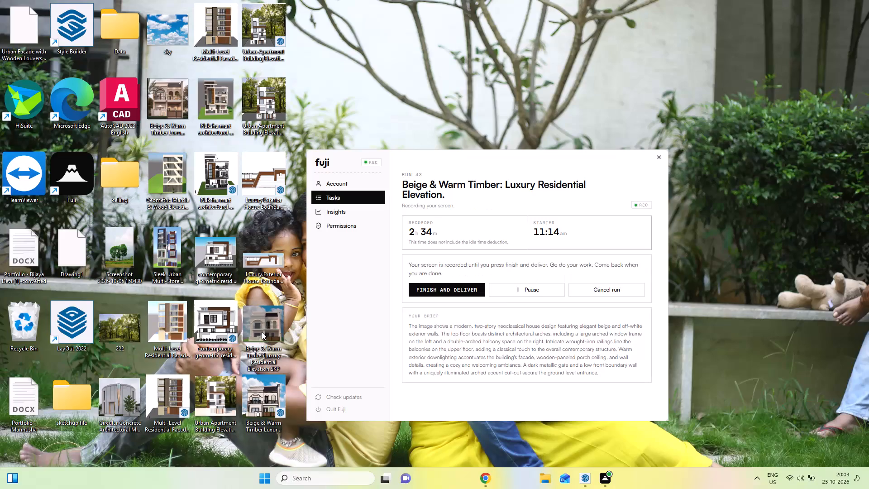
# Rename the desktop file with the plain beige house facade thumbnail as "Beige & Warm Timber Luxury Residential Elevation PDF".
pyautogui.click(312, 343)
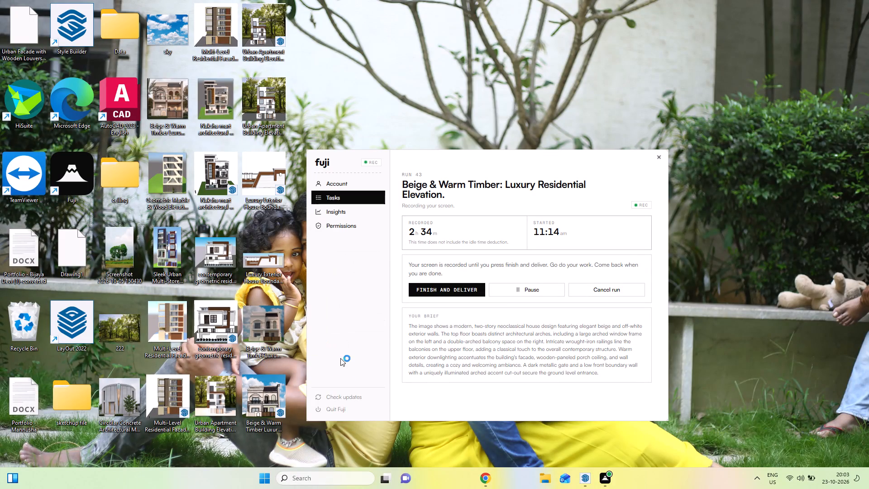
pyautogui.press('Right')
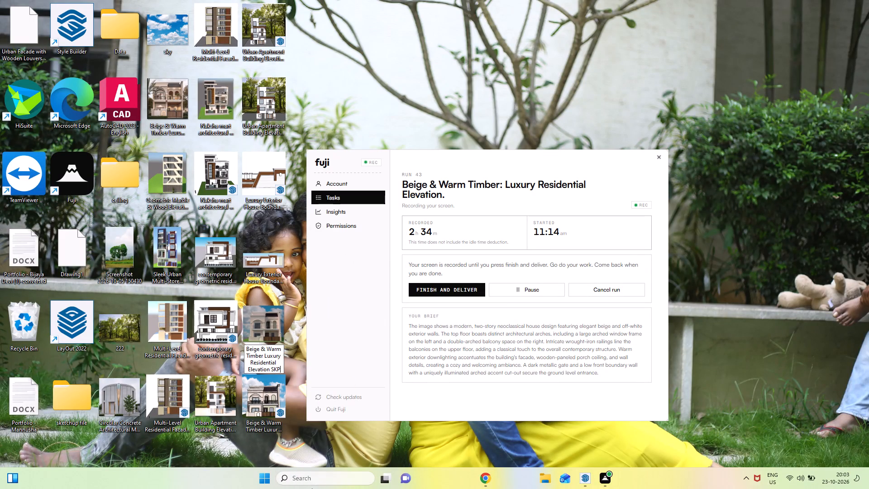
pyautogui.press('BackSpace')
pyautogui.press('BackSpace')
pyautogui.press('BackSpace')
pyautogui.press('p')
pyautogui.write('DF')
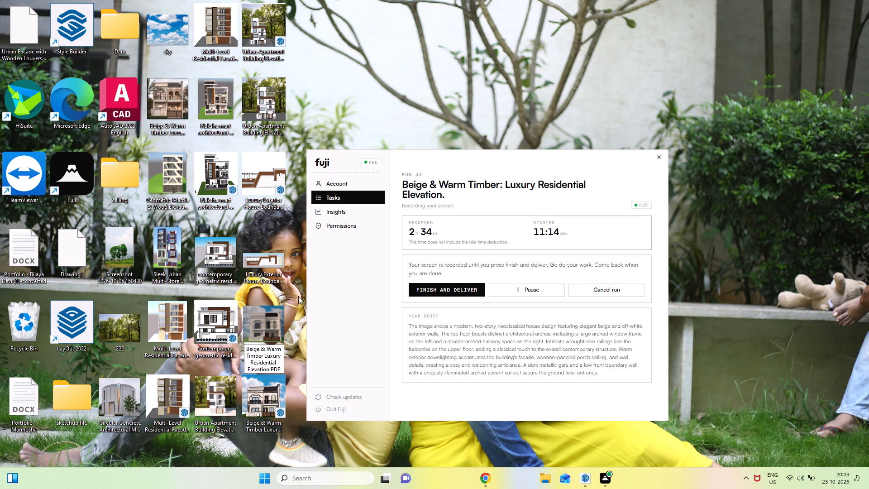
pyautogui.click(553, 51)
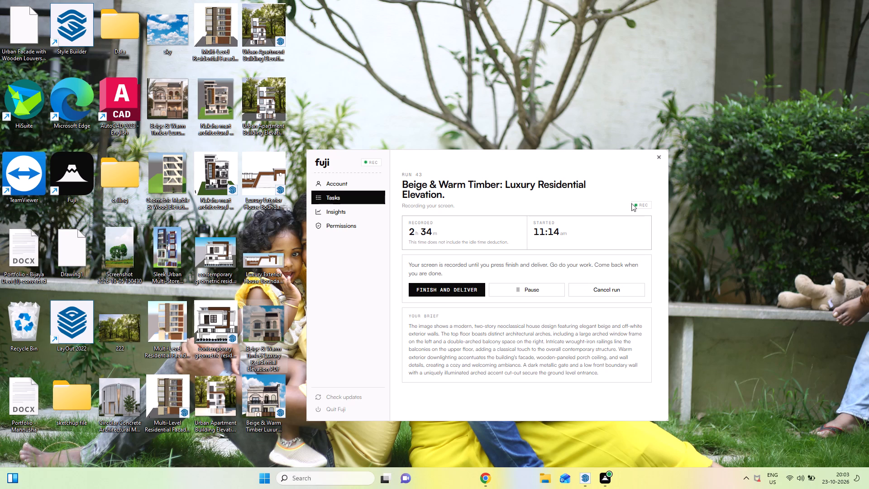